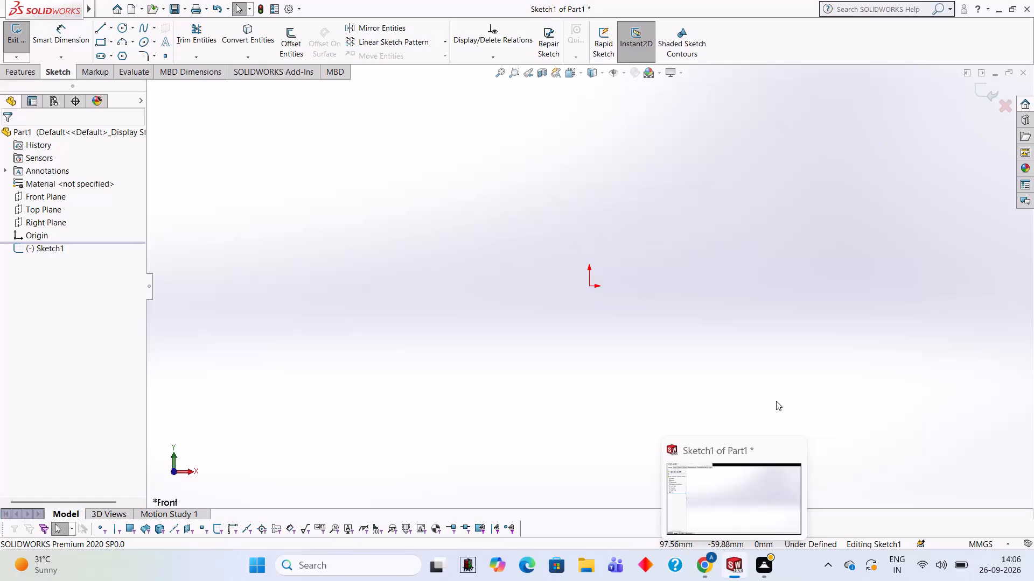
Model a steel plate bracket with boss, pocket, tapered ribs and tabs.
Exit the empty sketch and start a new sketch on the Front Plane.
click(776, 401)
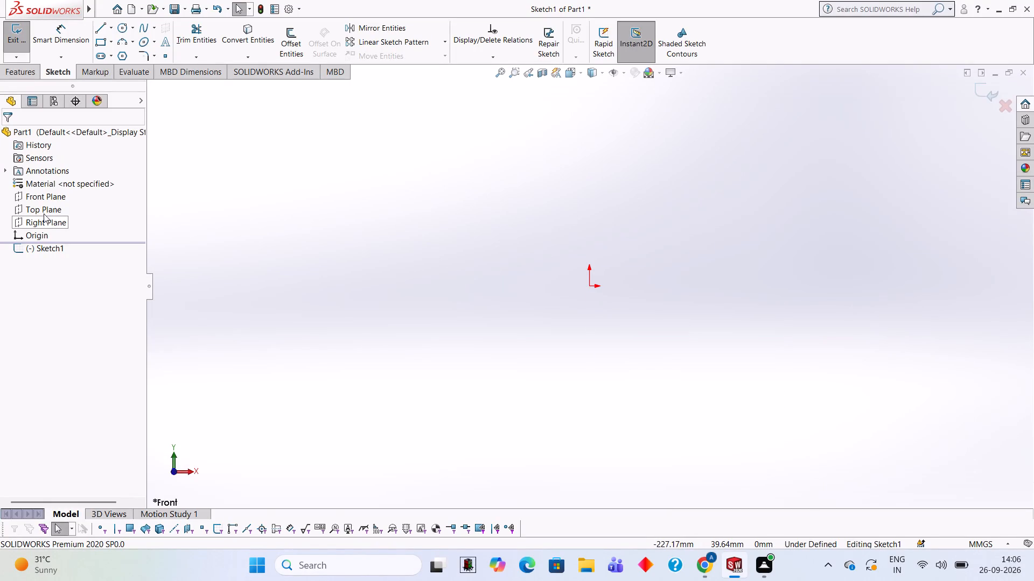
click(57, 193)
click(66, 178)
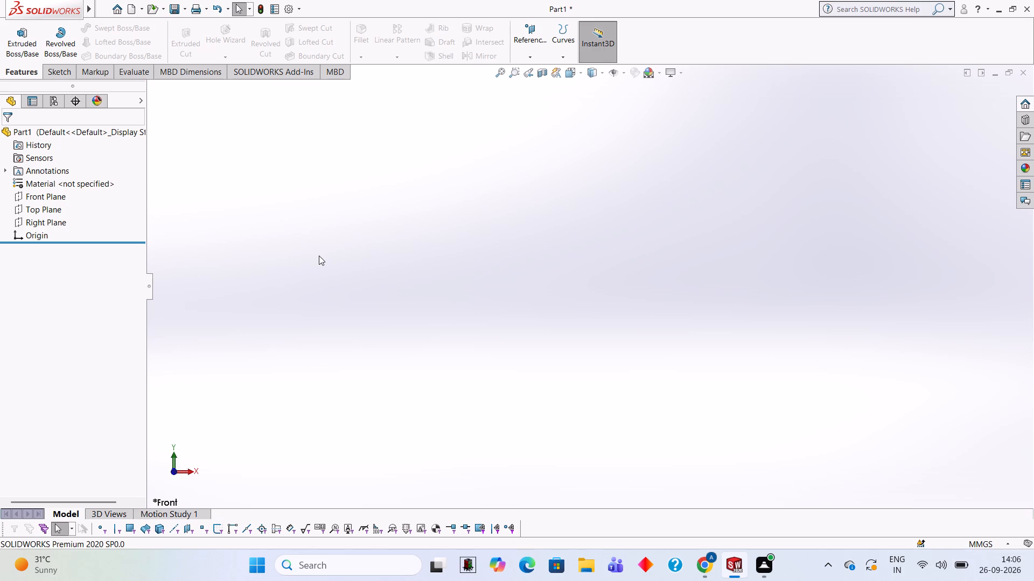
click(55, 201)
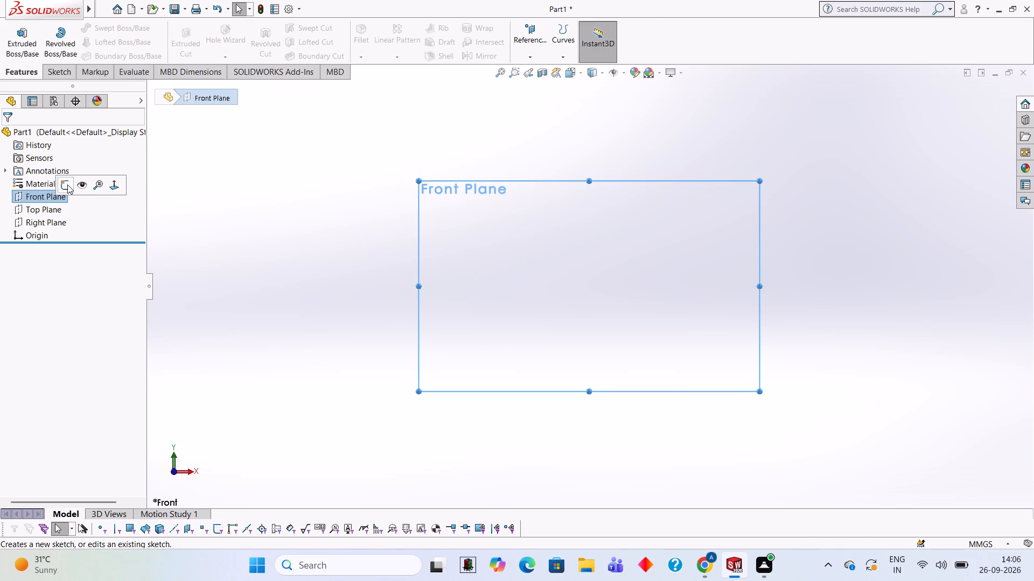
click(67, 185)
click(428, 277)
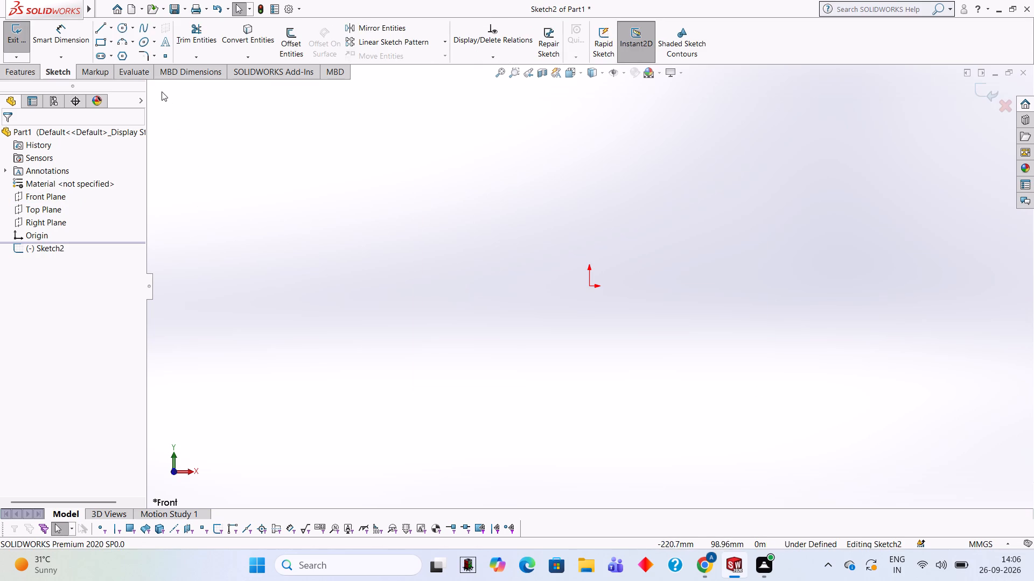
Draw a closed rectangle of lines from the origin, 170 mm wide and 70 mm high.
click(98, 34)
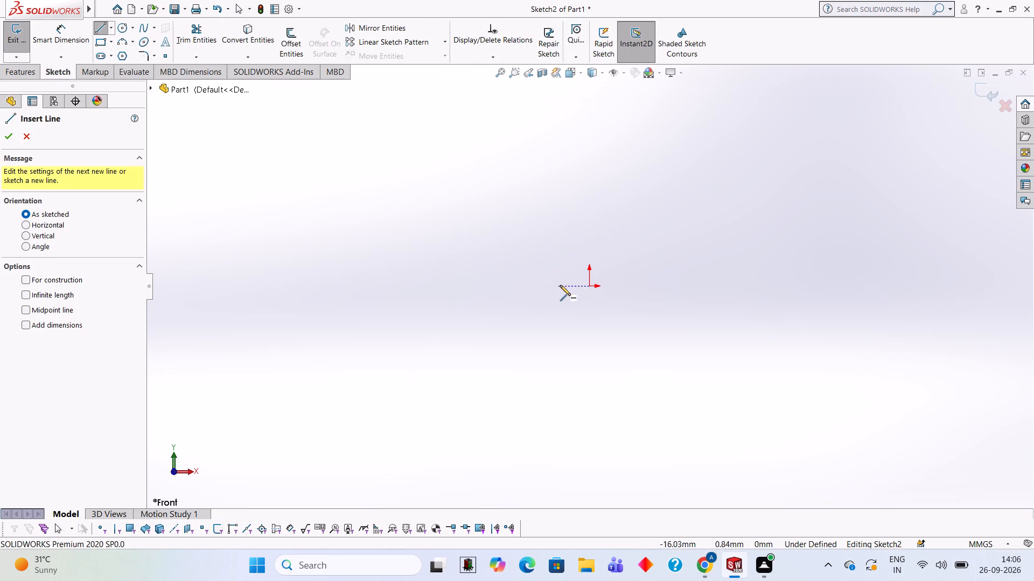
click(590, 286)
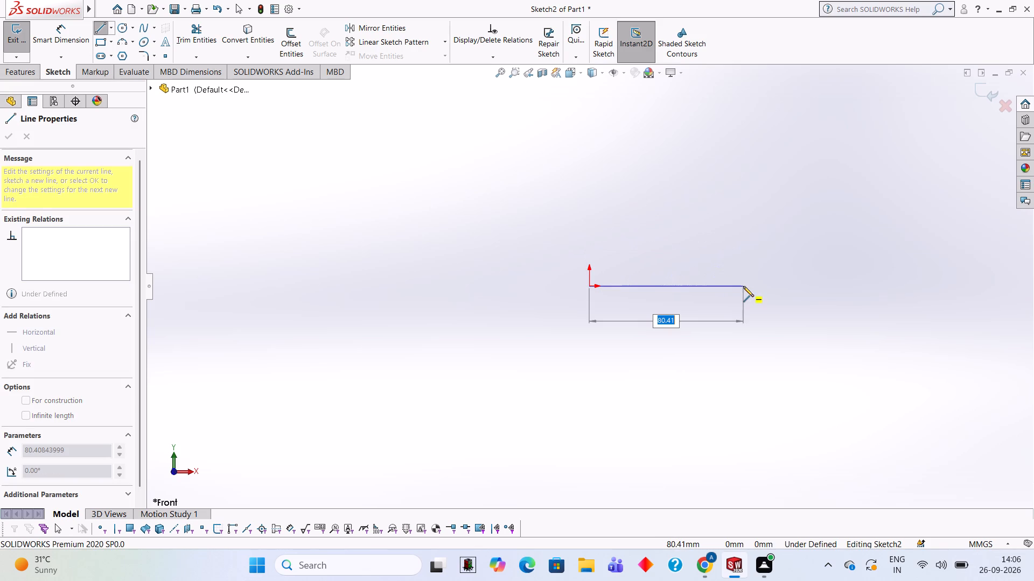
text(170)
key(Return)
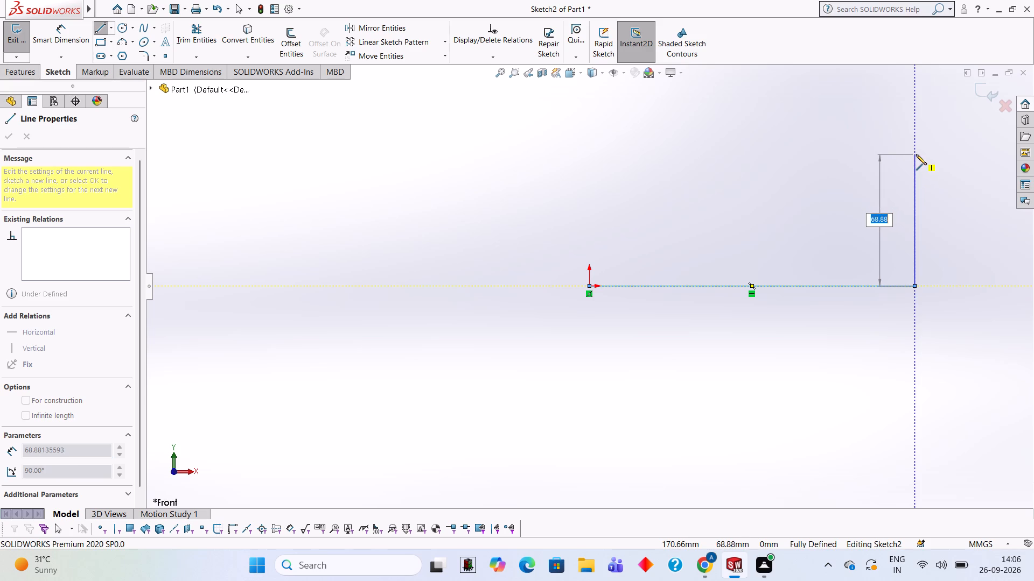
text(70)
key(Return)
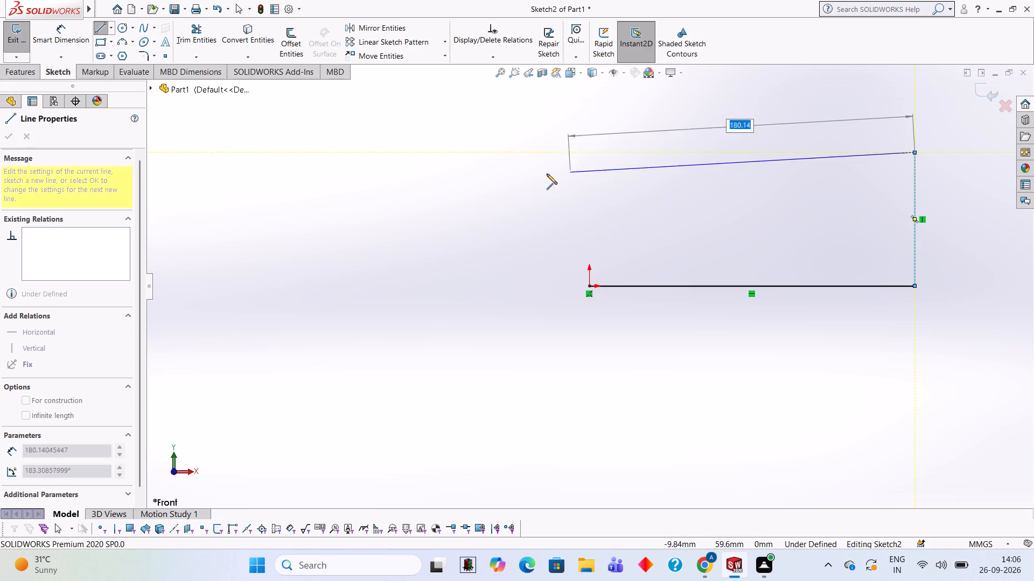
click(588, 151)
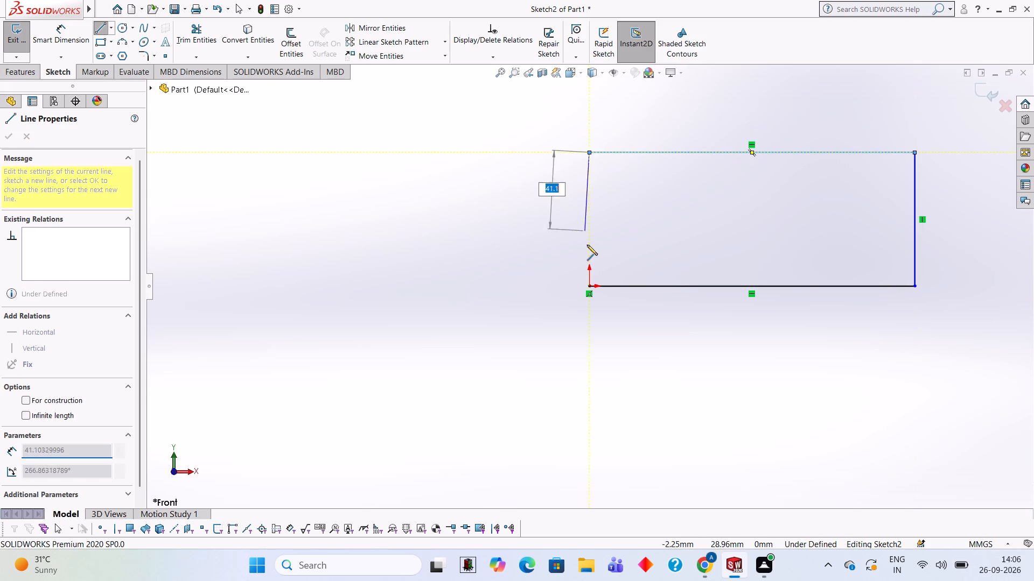
click(588, 284)
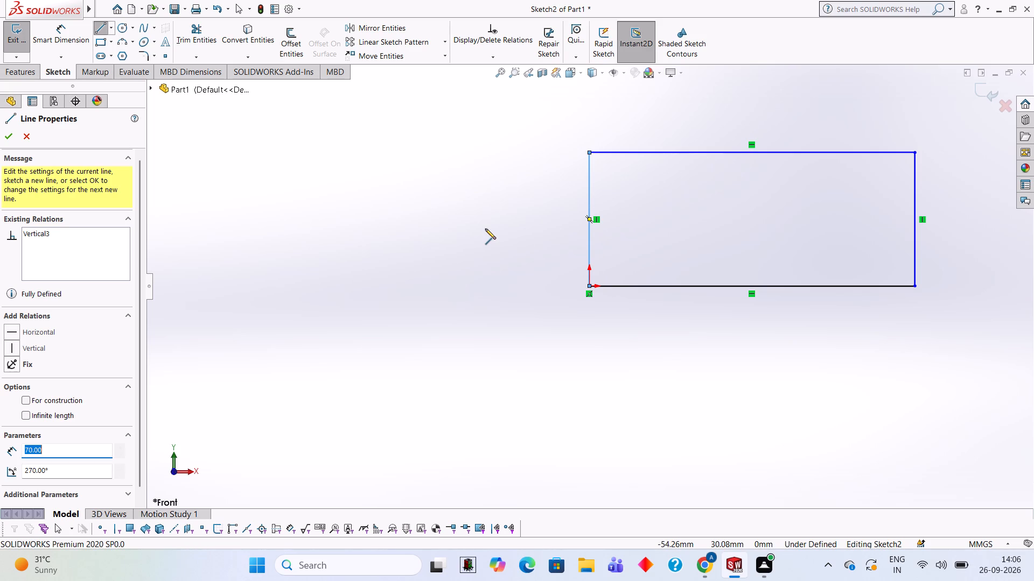
Extrude the rectangle as a blind boss with a depth of 16 mm.
click(28, 72)
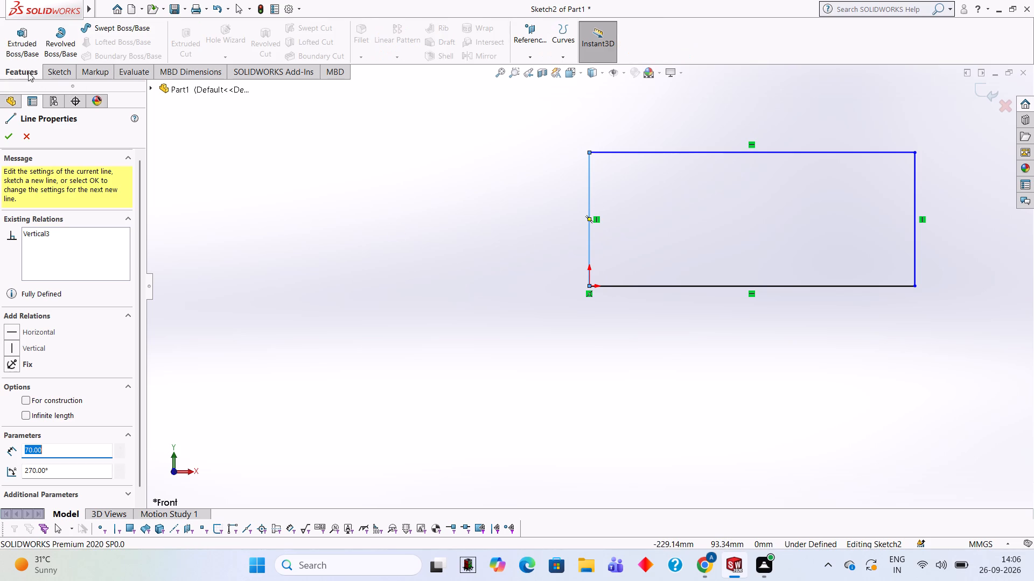
click(36, 55)
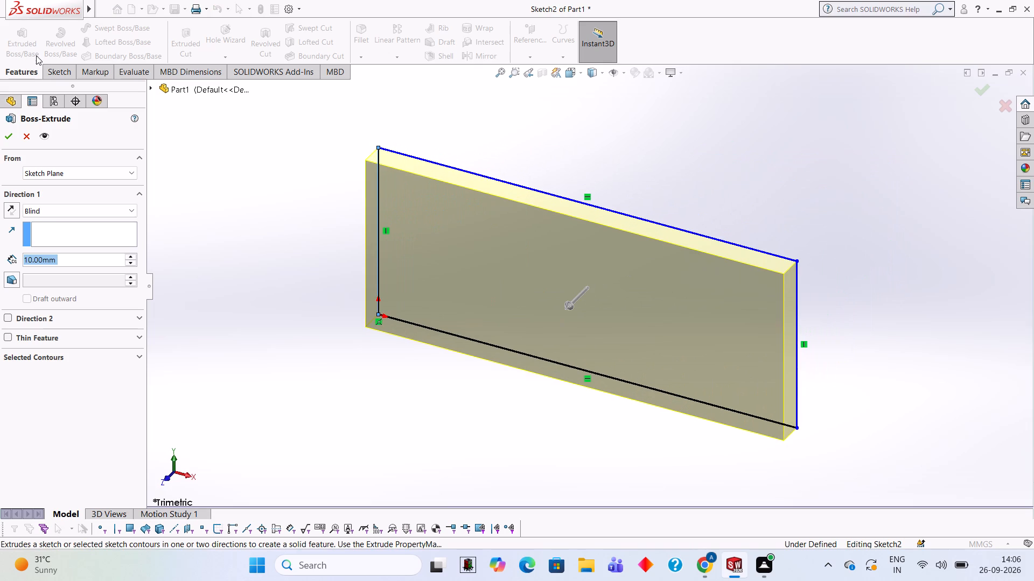
text(16)
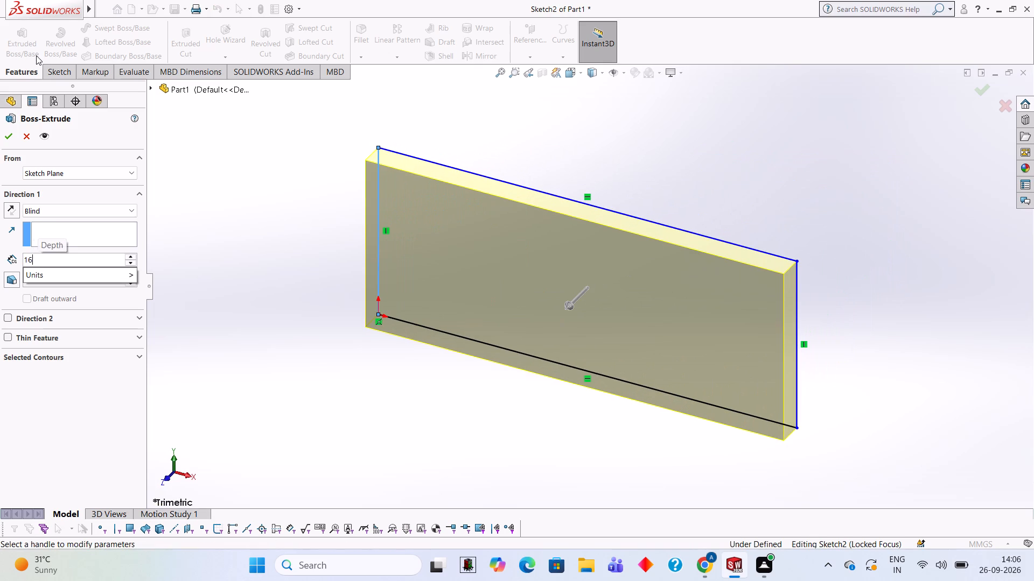
key(Return)
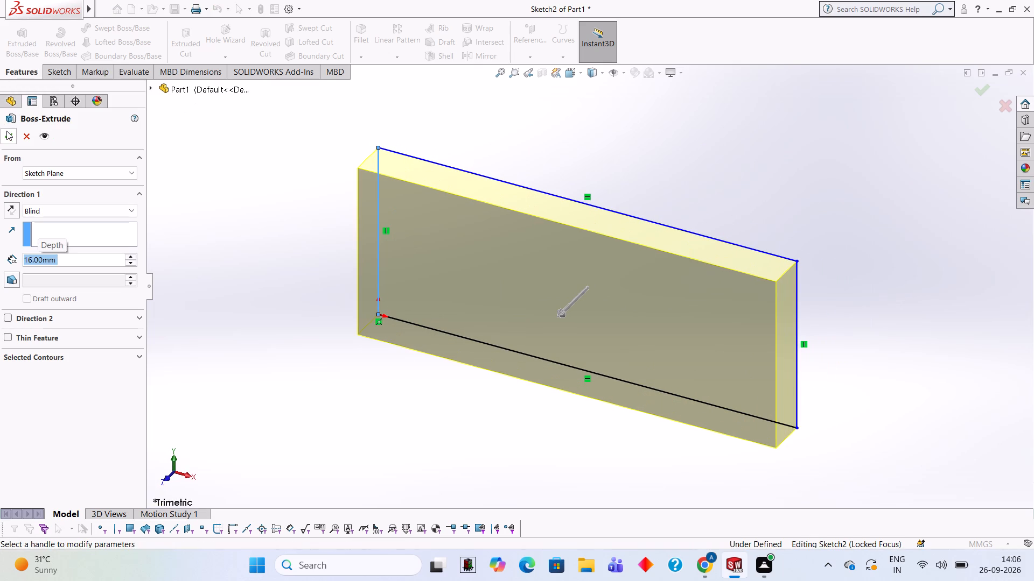
click(6, 131)
click(221, 232)
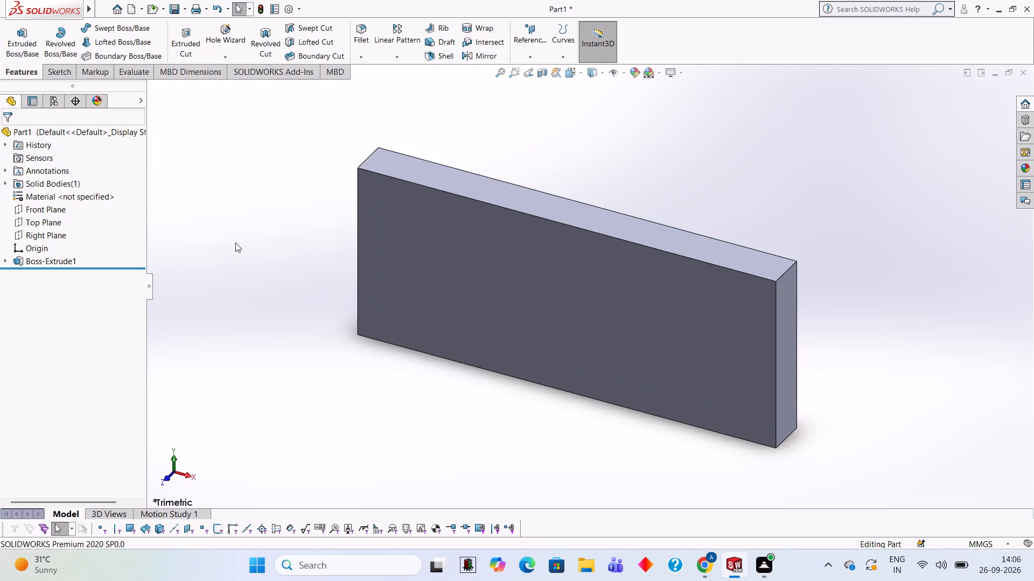
Start a sketch on the plate's large front face and draw a vertical line joining the midpoints of its upper and lower edges.
middle_drag(290, 238, 319, 192)
click(504, 310)
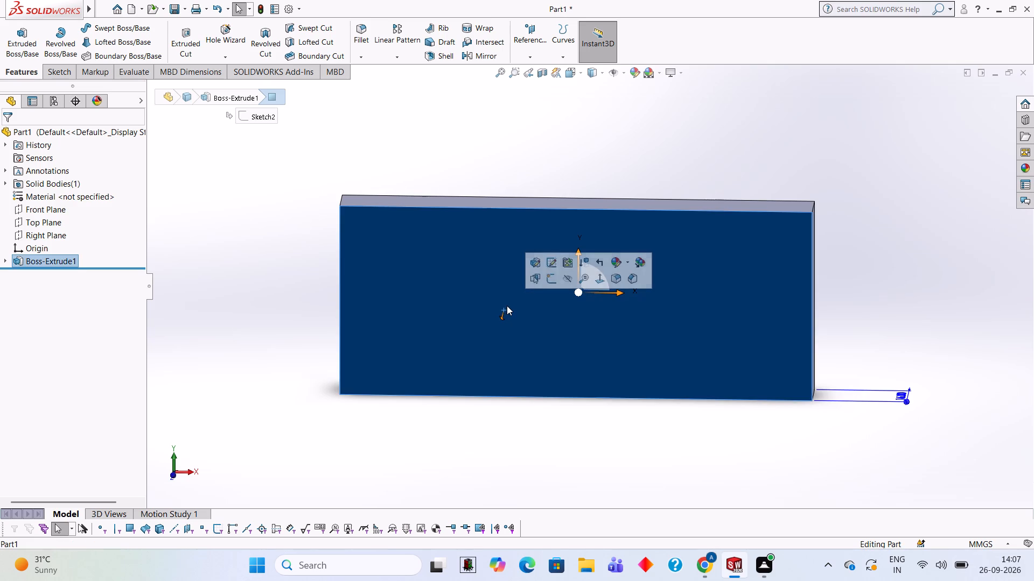
click(556, 278)
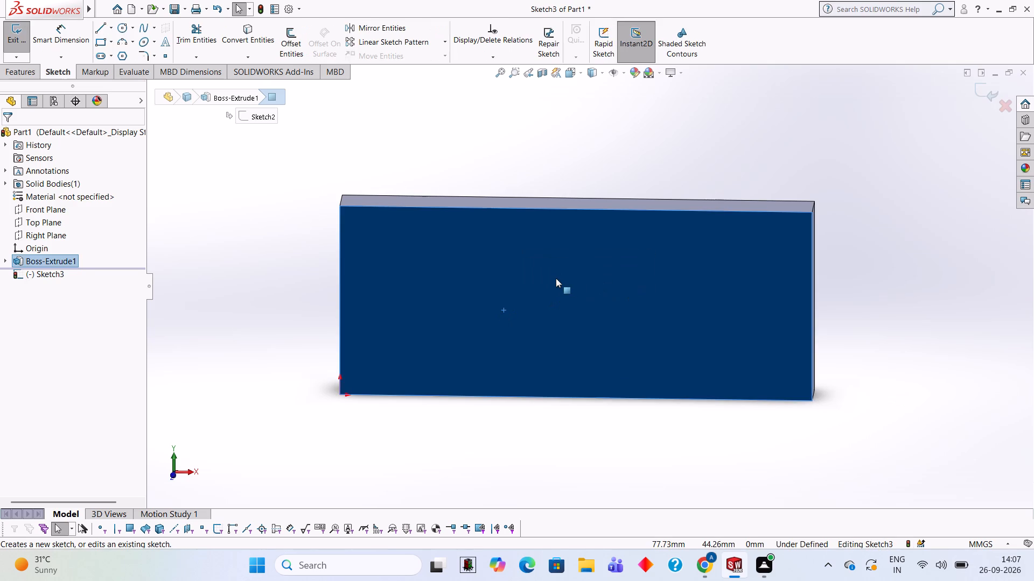
key(ctrl+8)
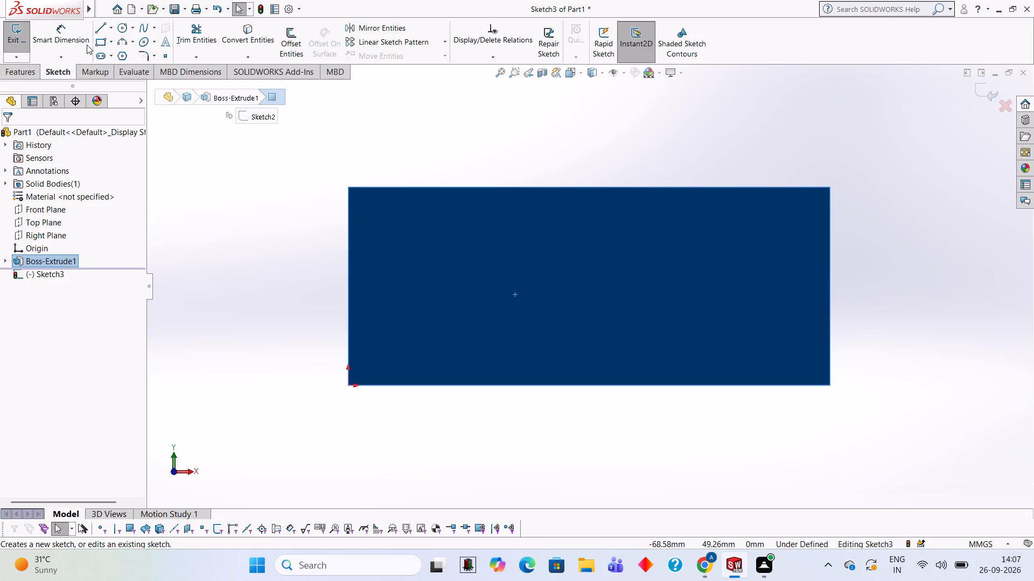
click(102, 27)
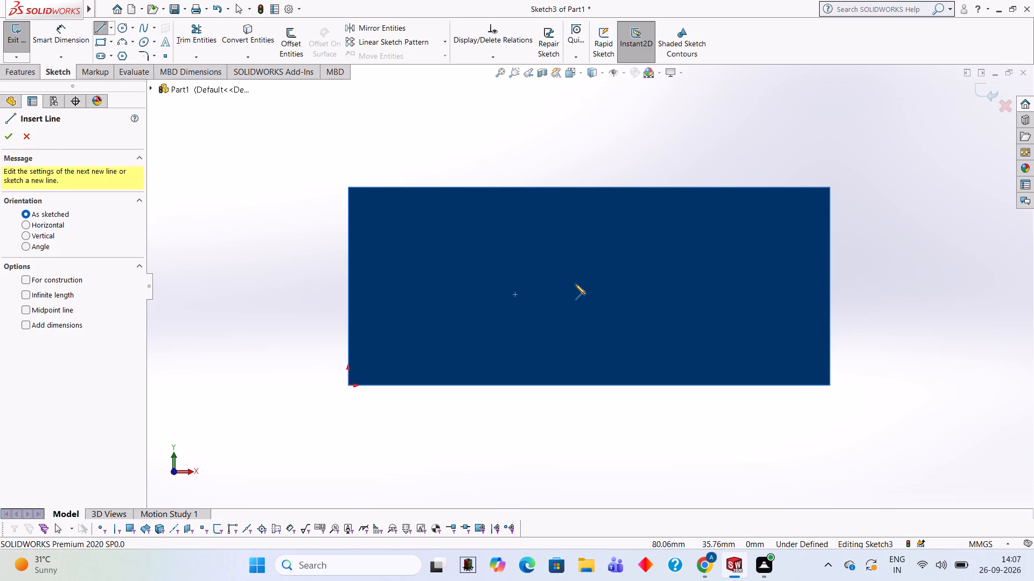
click(589, 187)
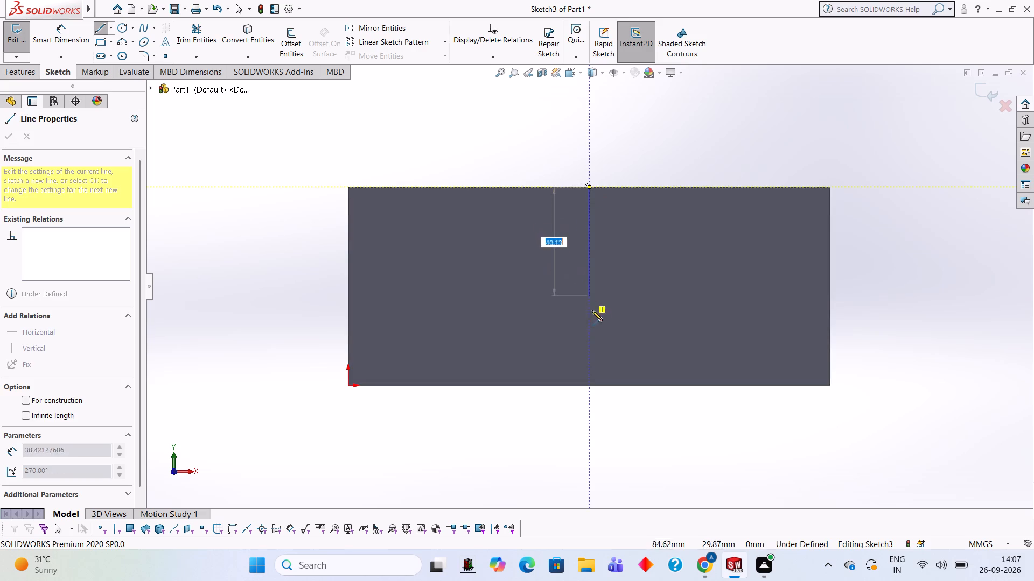
click(589, 384)
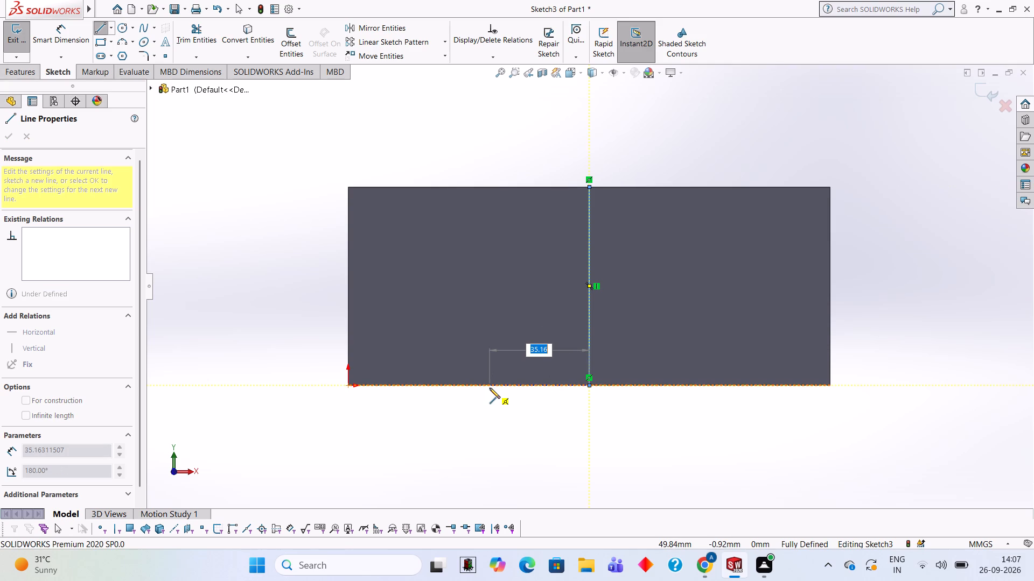
key(Escape)
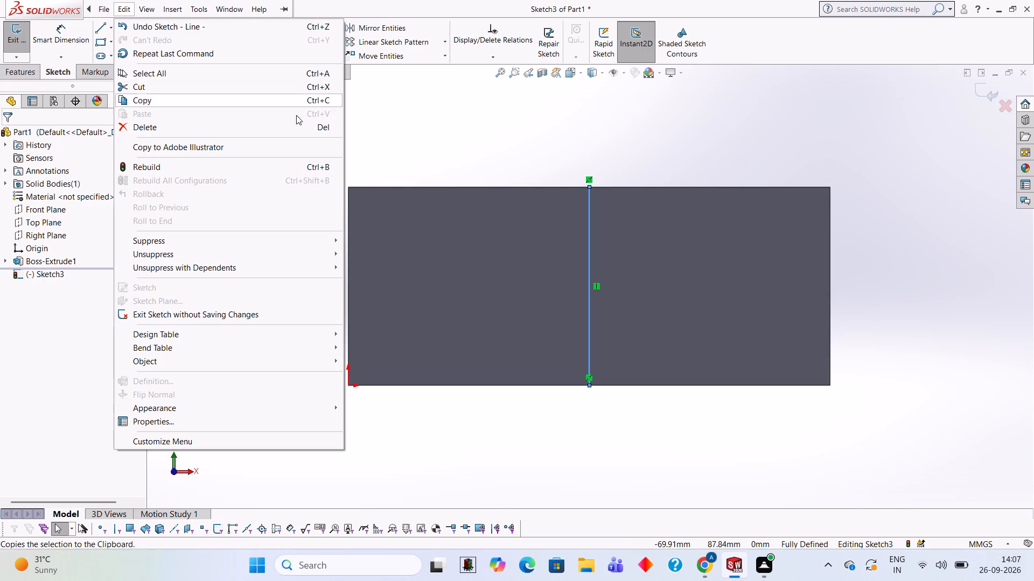
click(382, 127)
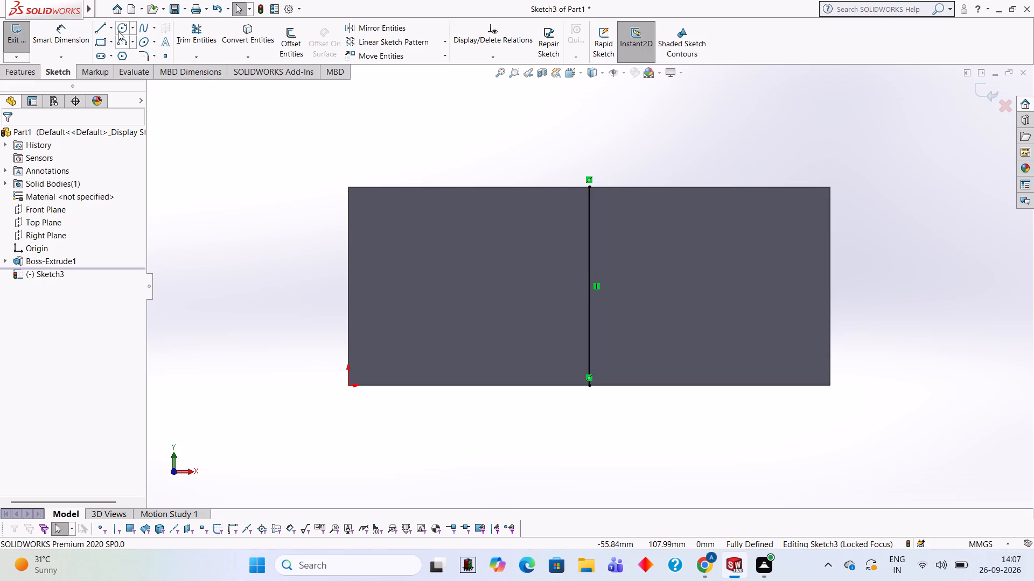
Draw lines along the vertical centre line: 30 mm up from its midpoint, 60 mm down, and 30 mm back to the midpoint.
click(103, 27)
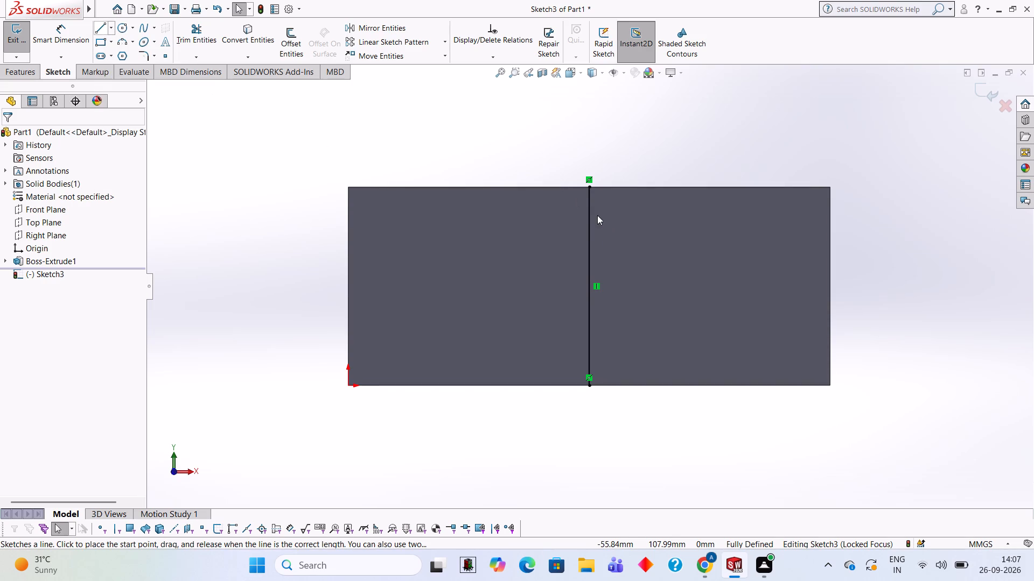
click(588, 285)
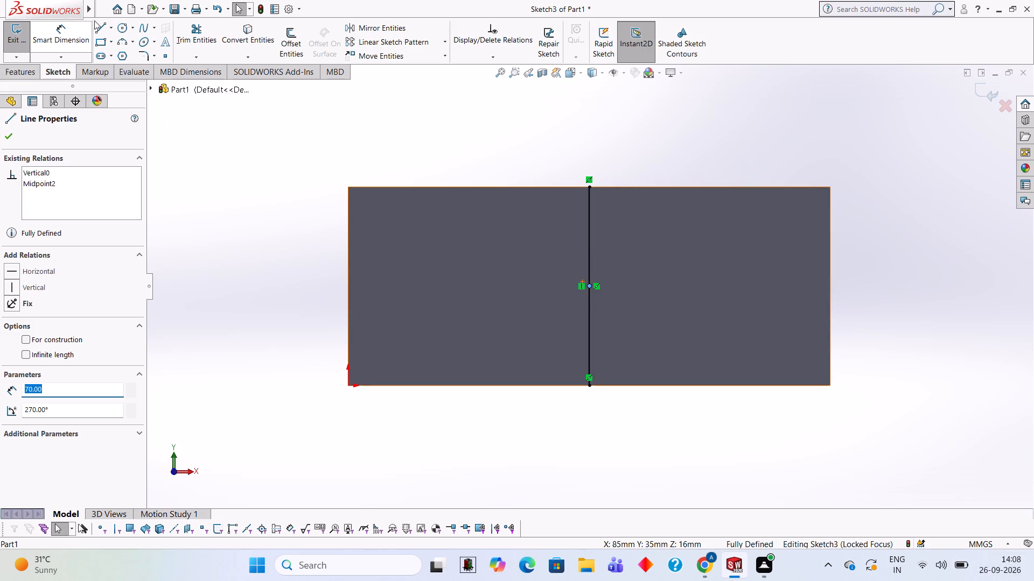
click(107, 28)
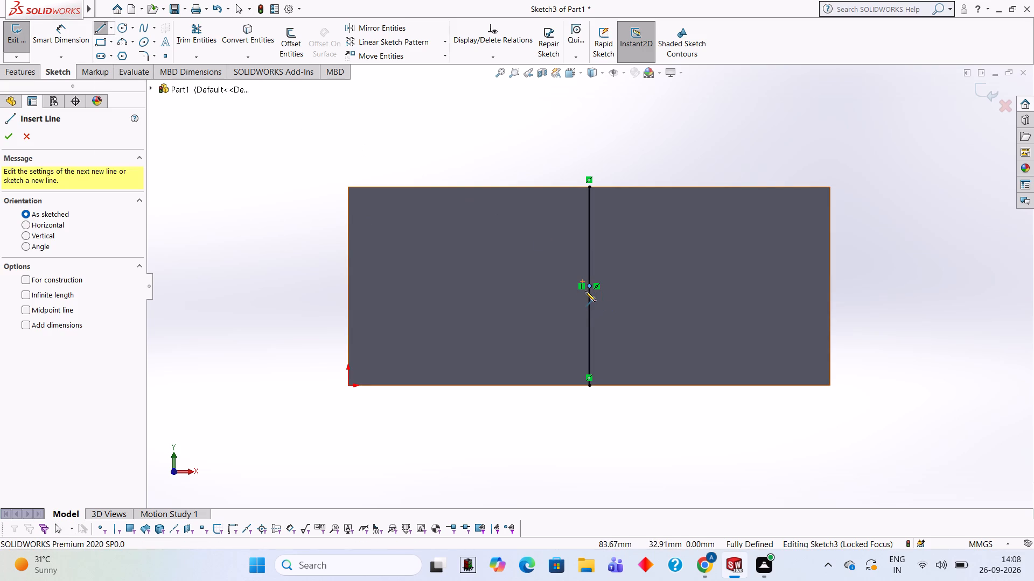
click(589, 285)
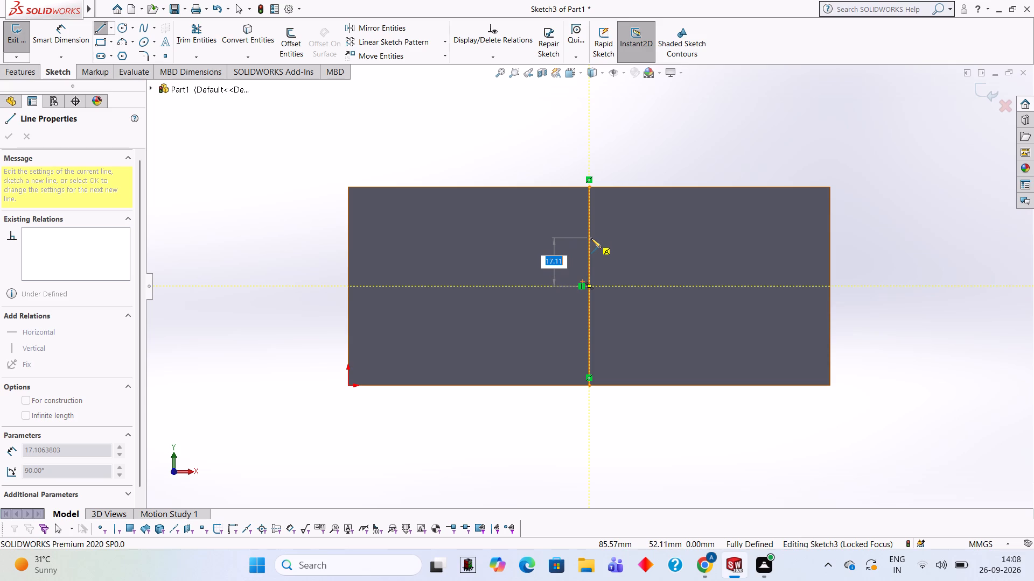
text(30)
key(Return)
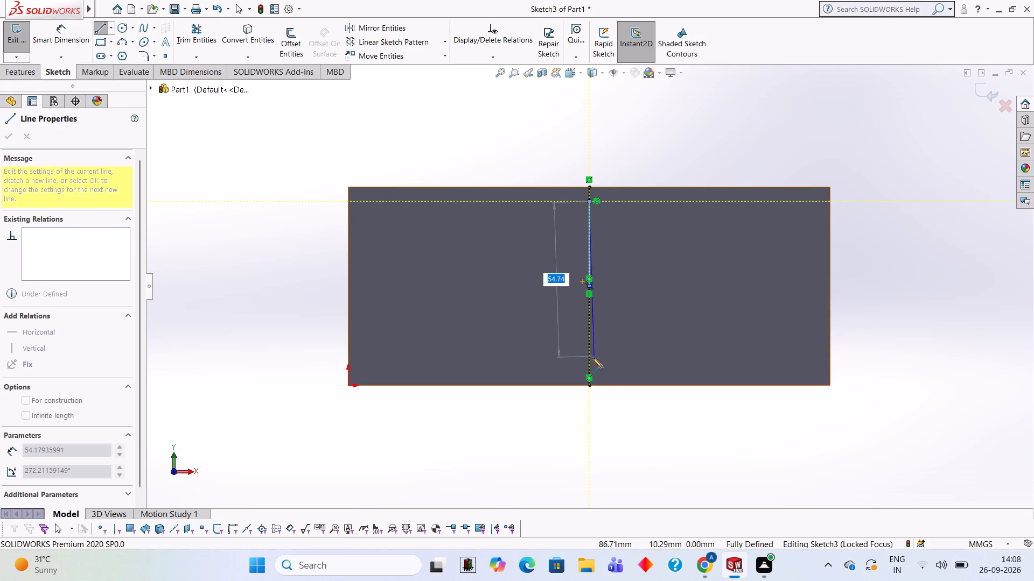
text(60)
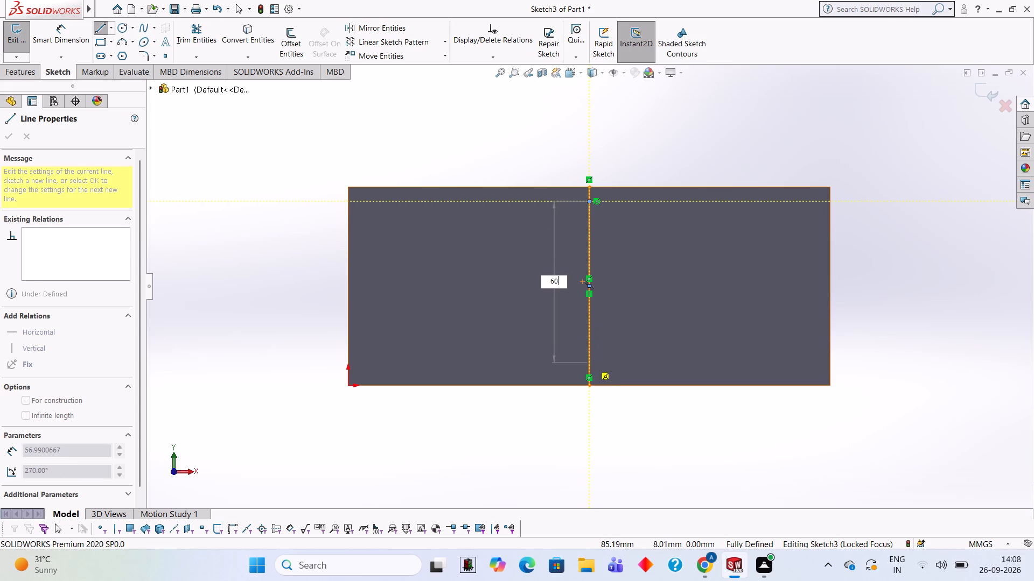
key(Return)
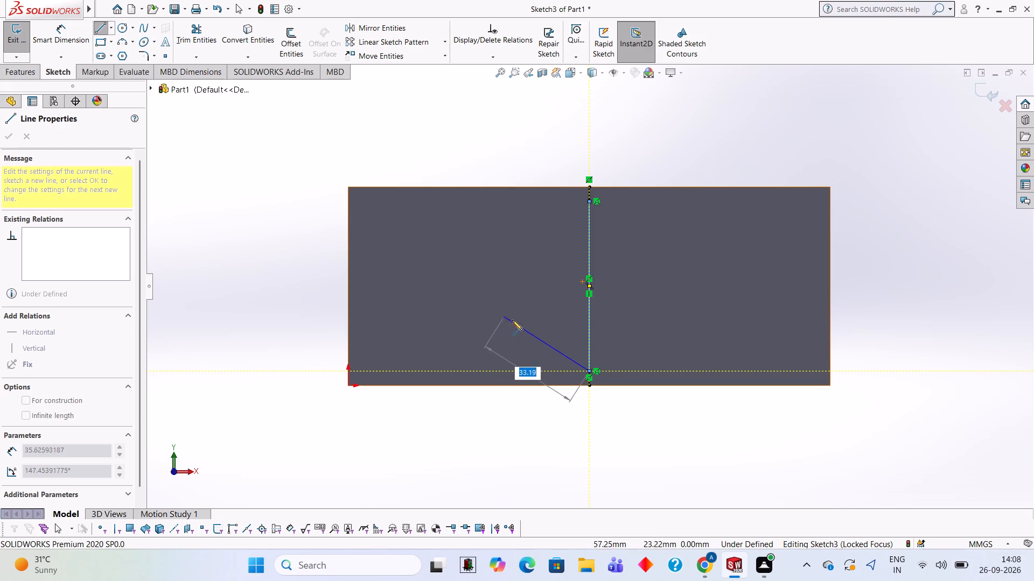
click(588, 285)
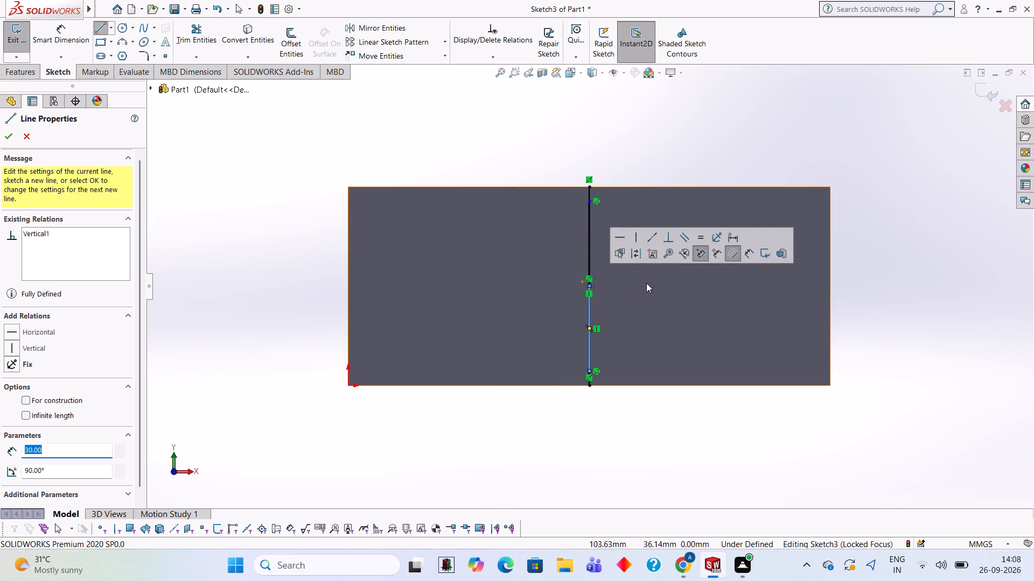
text(30)
key(Return)
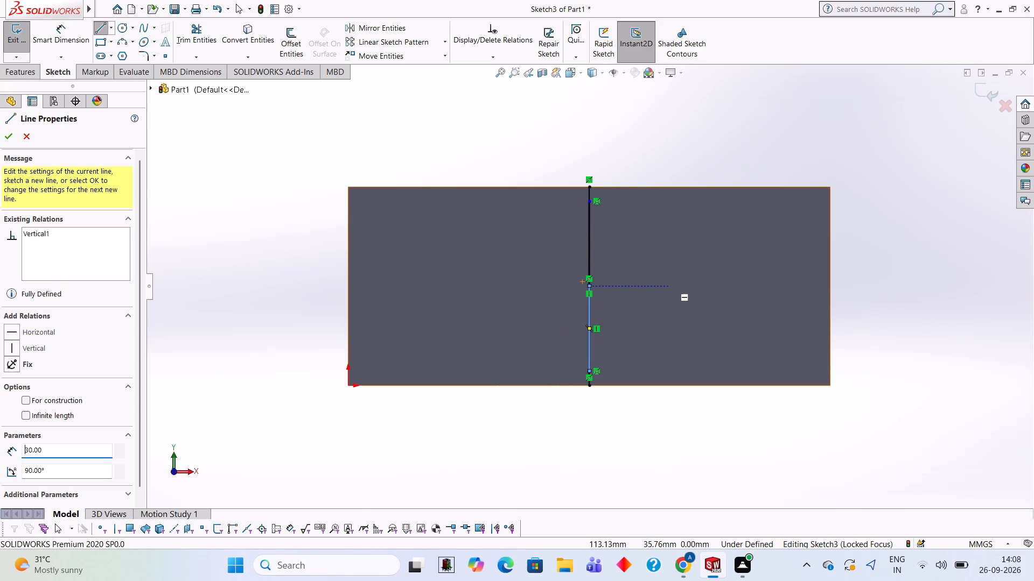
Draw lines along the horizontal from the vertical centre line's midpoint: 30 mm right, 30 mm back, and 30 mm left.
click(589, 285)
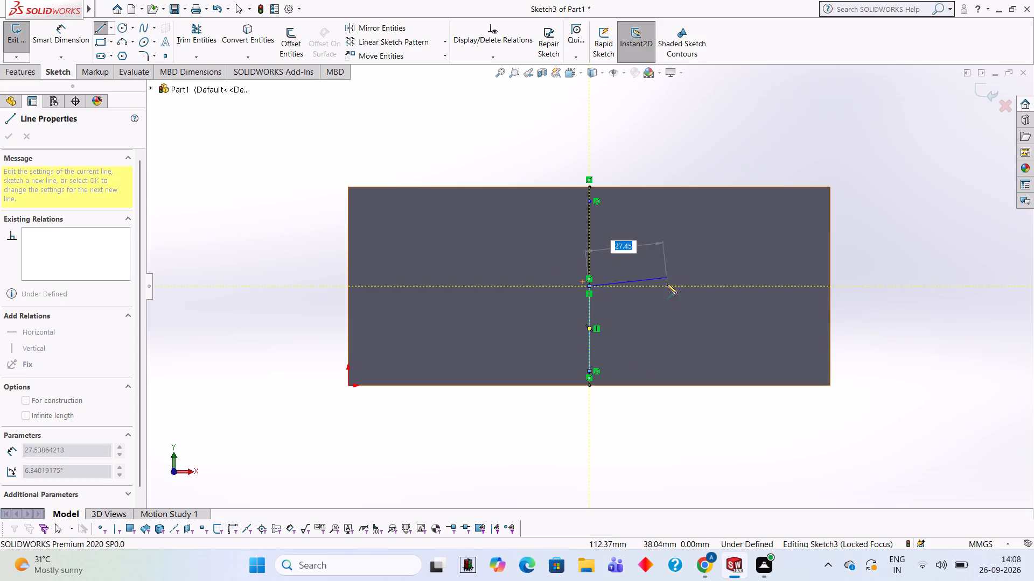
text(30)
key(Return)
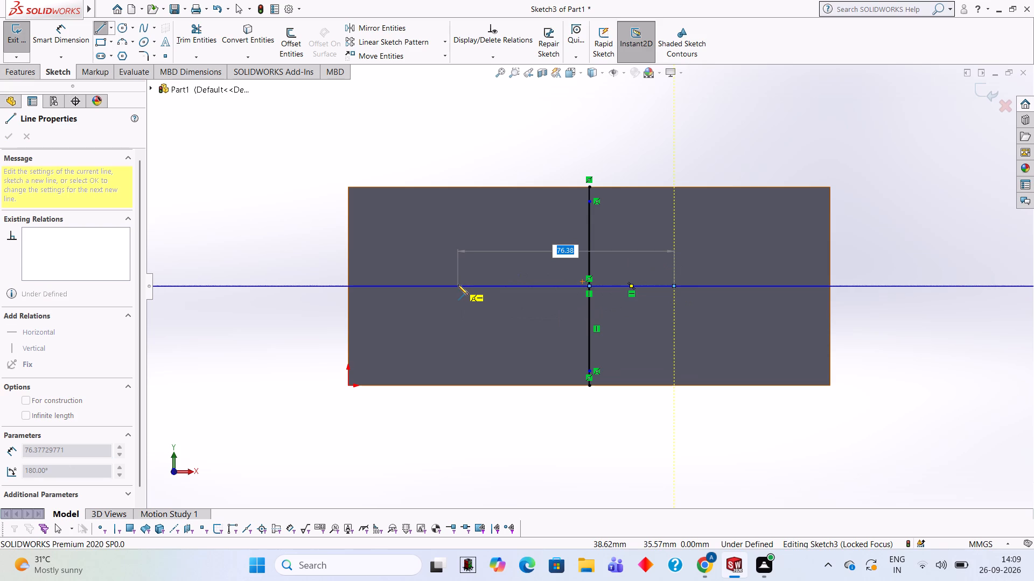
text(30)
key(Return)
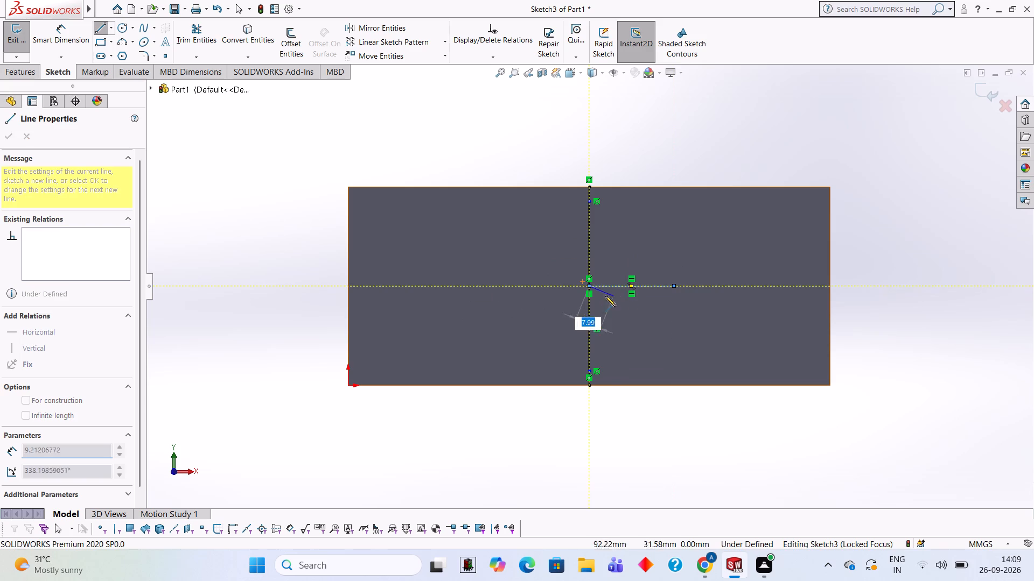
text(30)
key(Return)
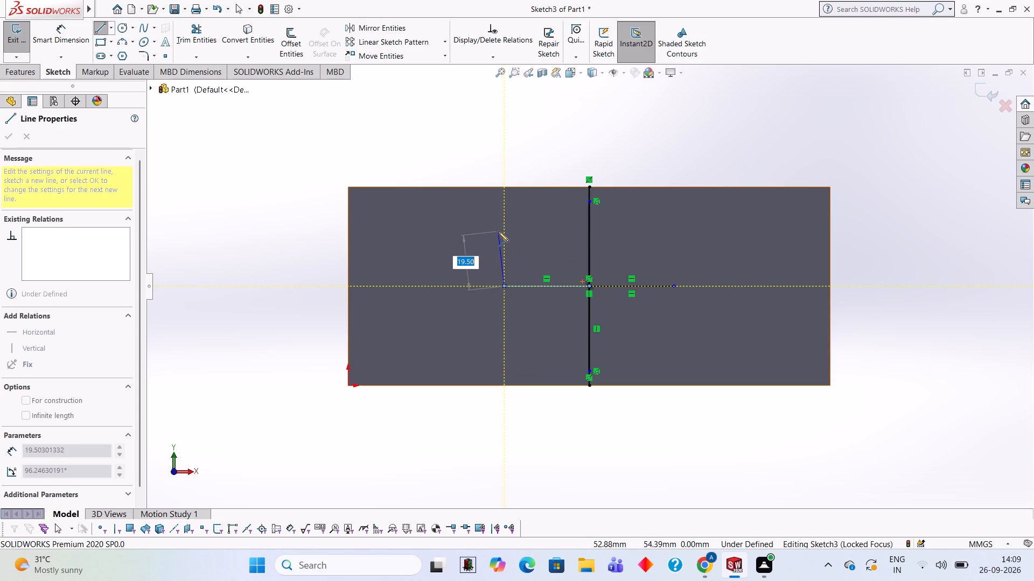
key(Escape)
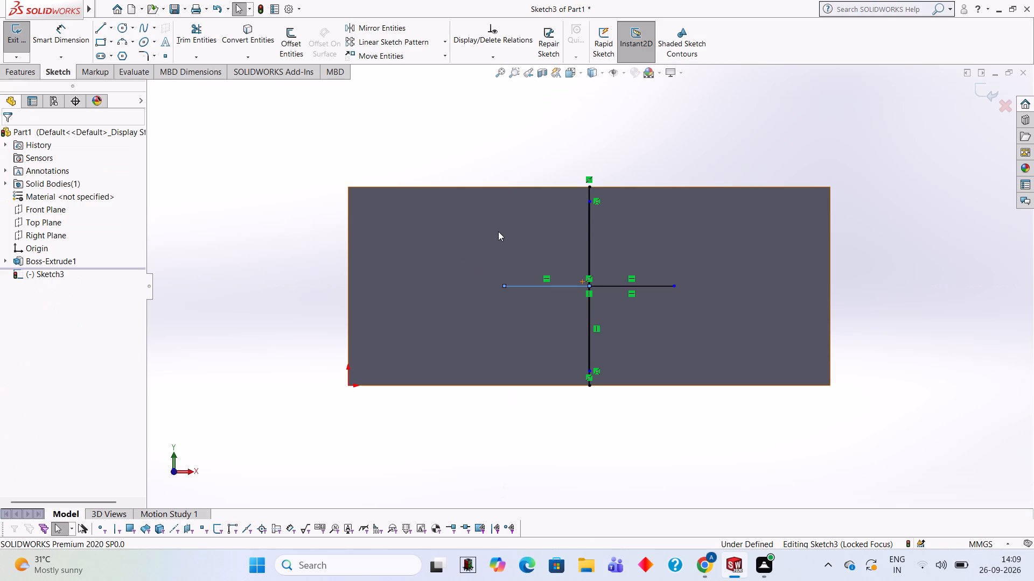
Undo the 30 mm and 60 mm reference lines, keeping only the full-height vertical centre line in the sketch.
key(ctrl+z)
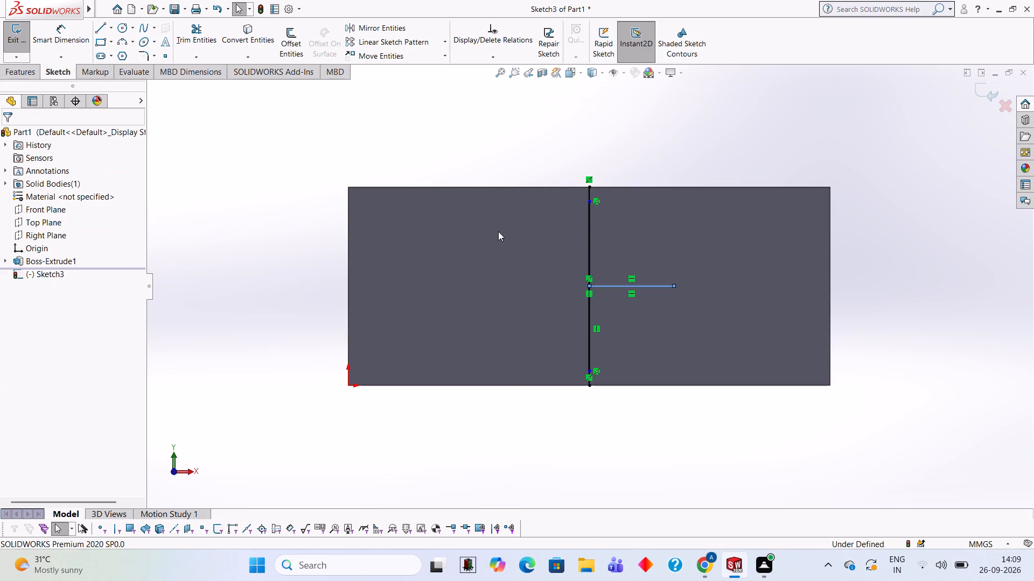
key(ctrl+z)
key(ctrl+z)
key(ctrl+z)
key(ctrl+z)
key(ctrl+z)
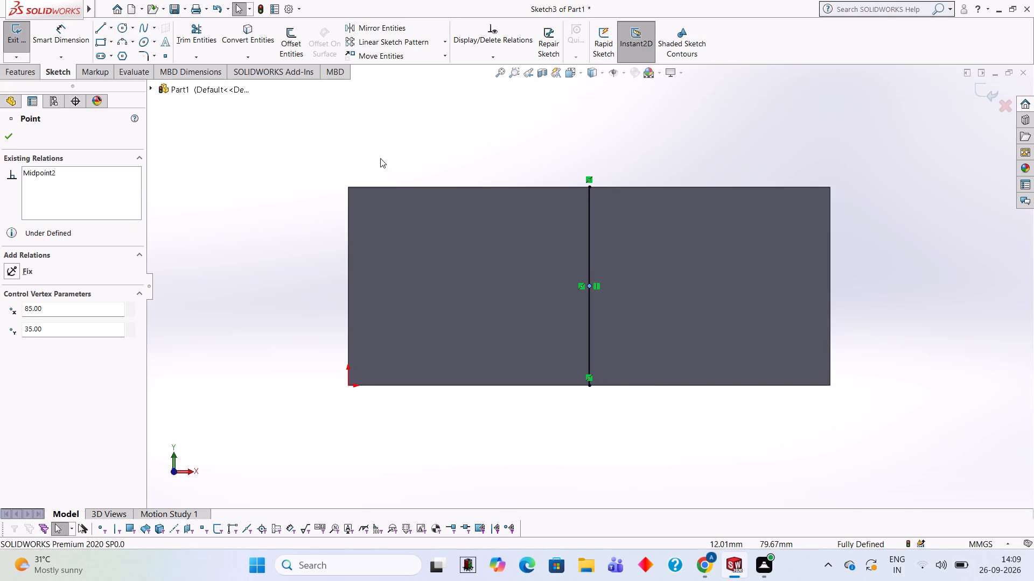
Draw a 30 mm horizontal line to the left from the midpoint of the vertical centre line.
click(99, 30)
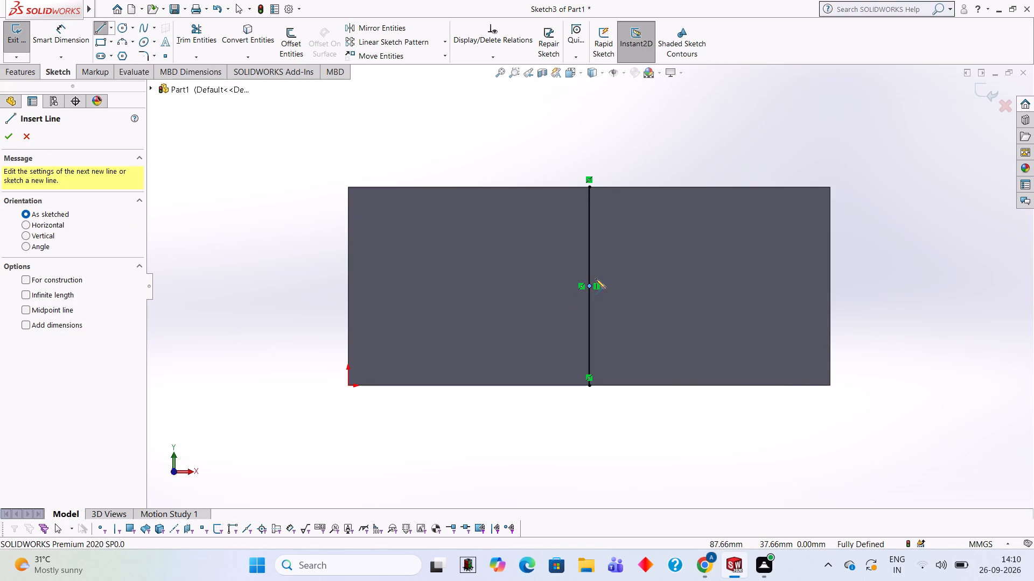
click(589, 285)
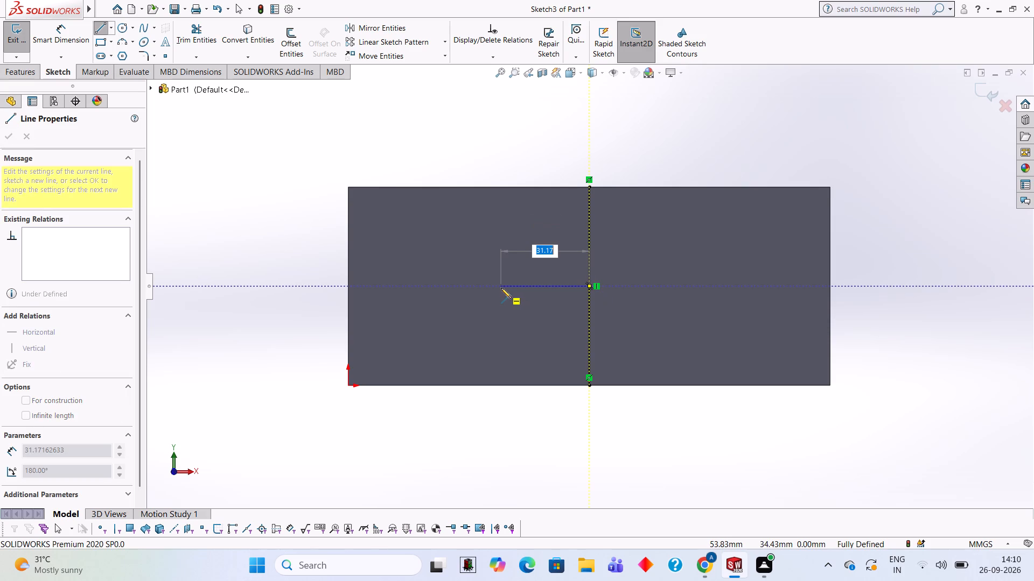
text(30)
key(Return)
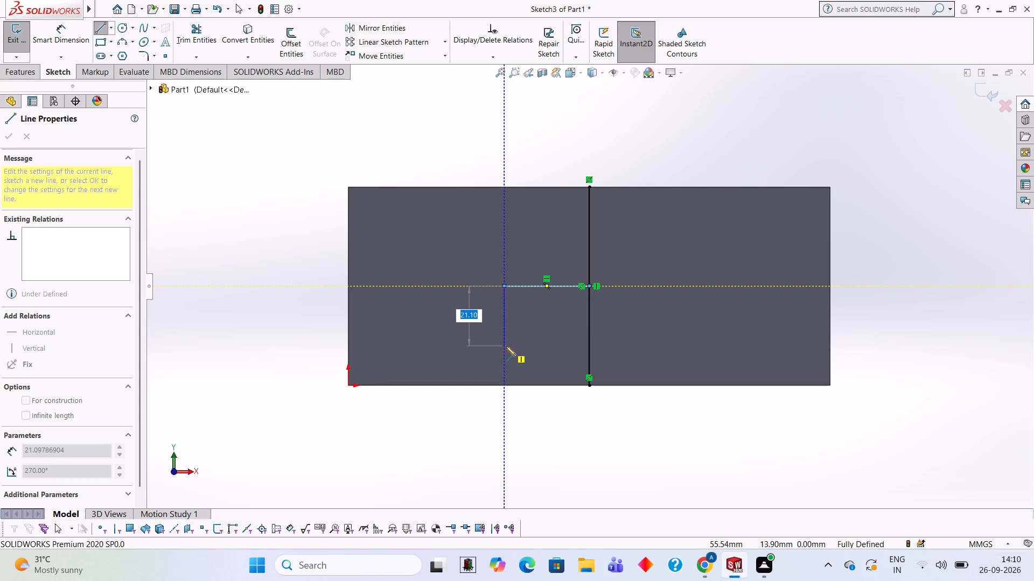
Calculate 16/2 in Calculator, and close it.
text(16)
text(/2)
key(Return)
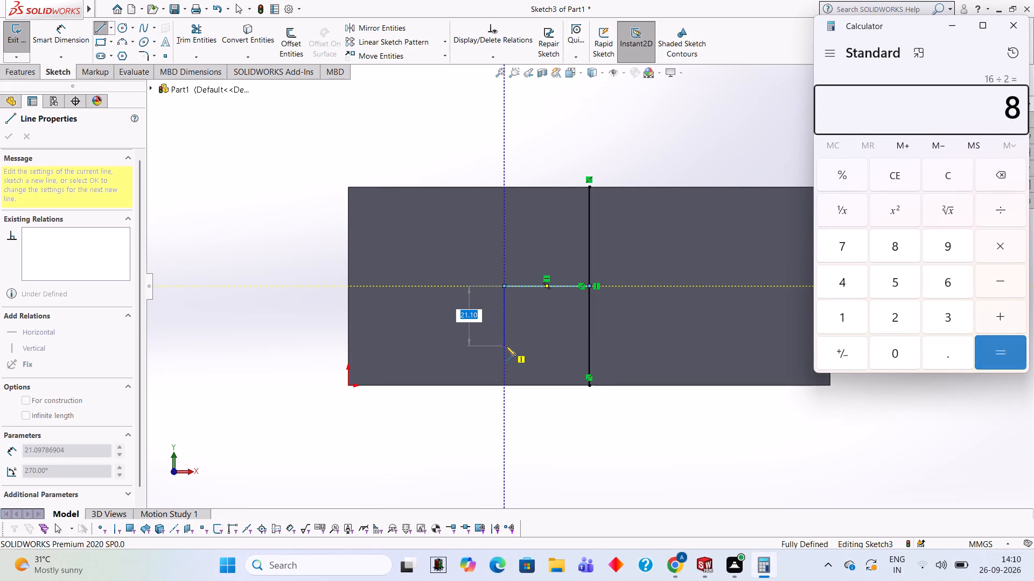
click(1016, 32)
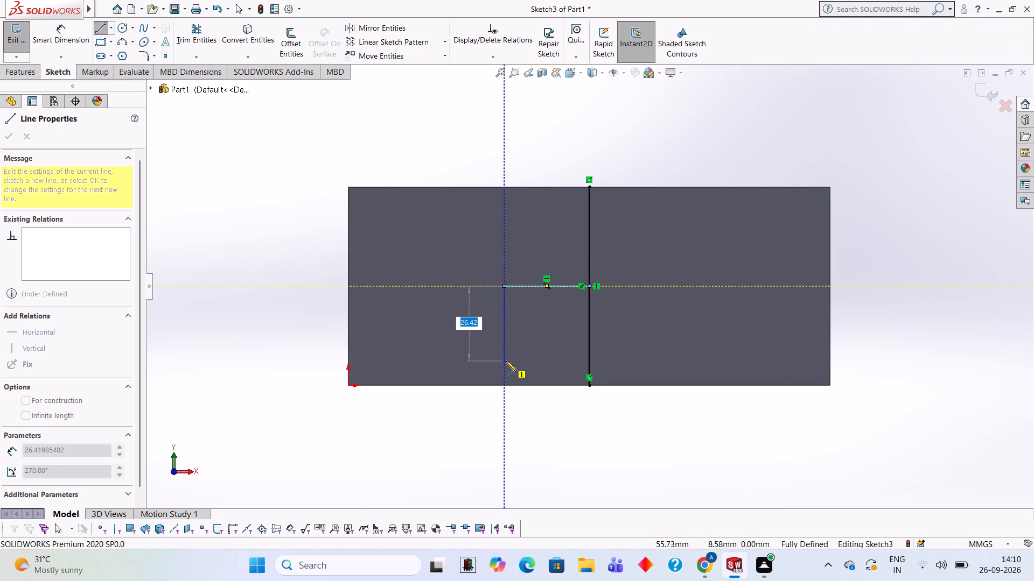
Draw a vertical line 8 mm down from the horizontal line's free end and another 16 mm up from its lower end.
key(8)
key(Return)
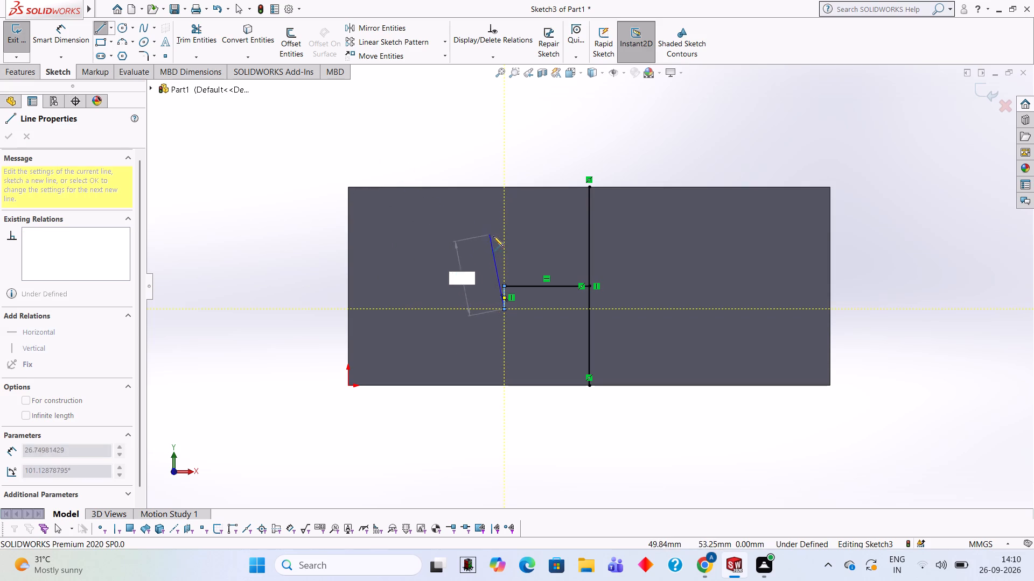
text(16)
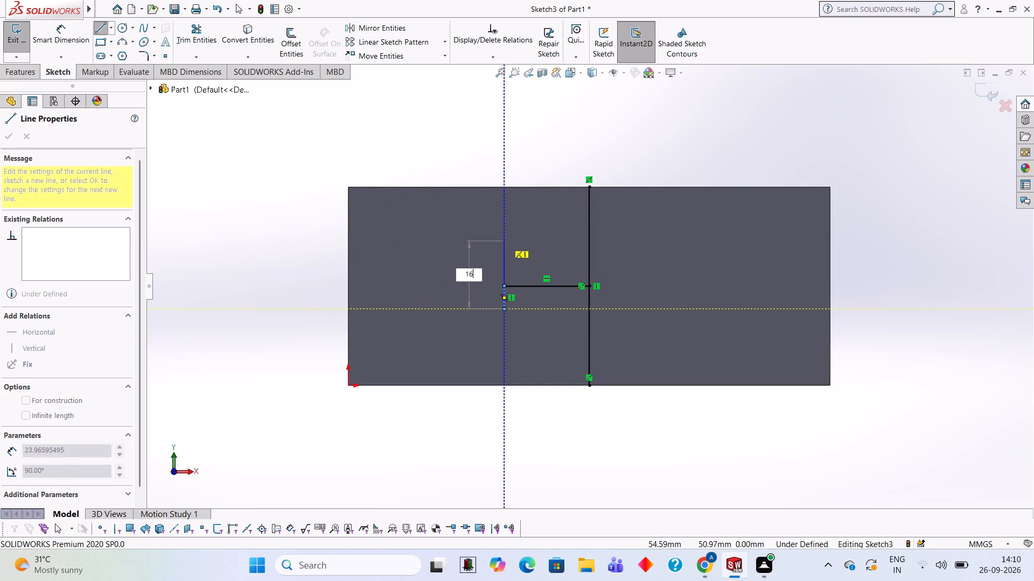
key(Return)
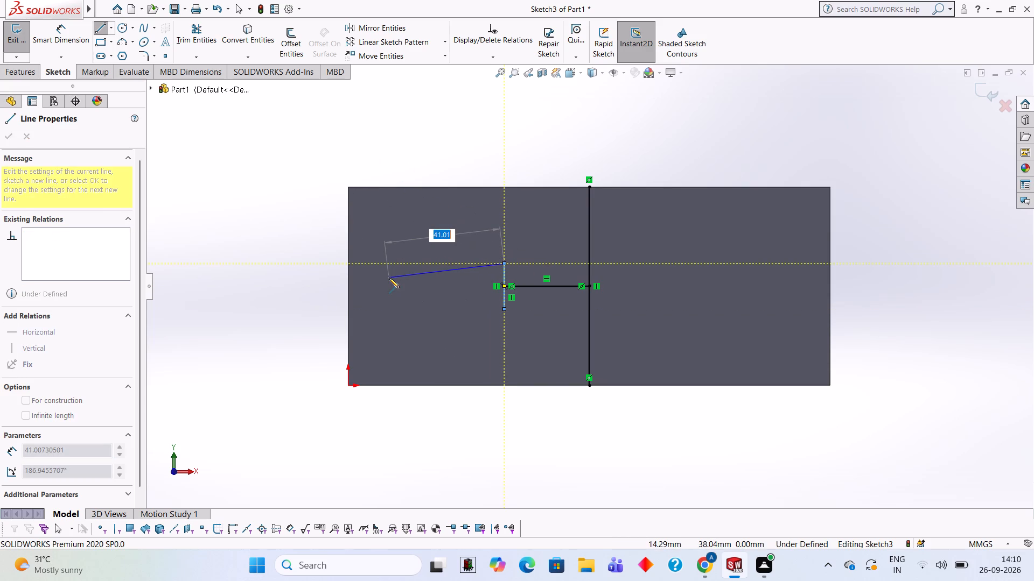
key(Escape)
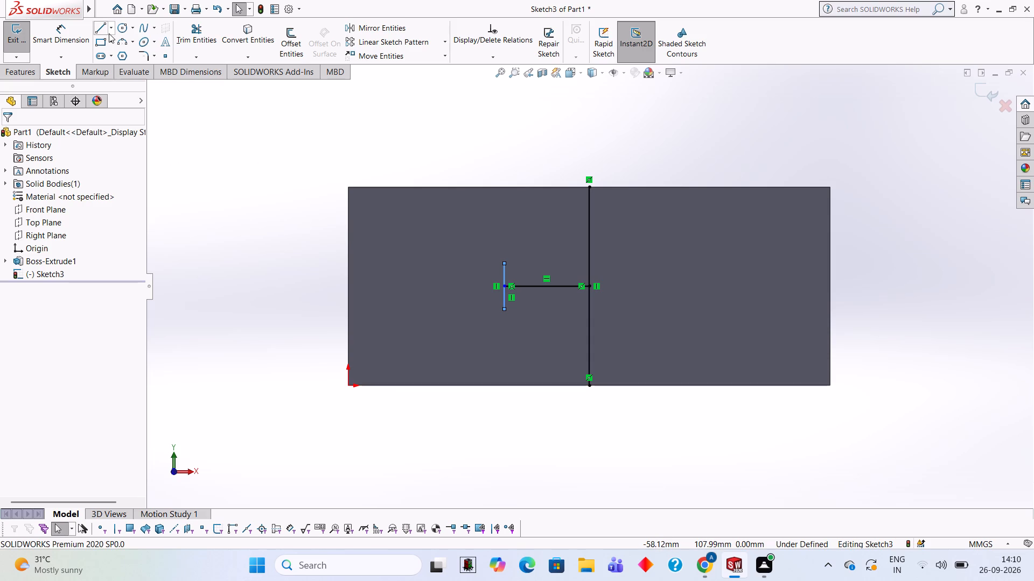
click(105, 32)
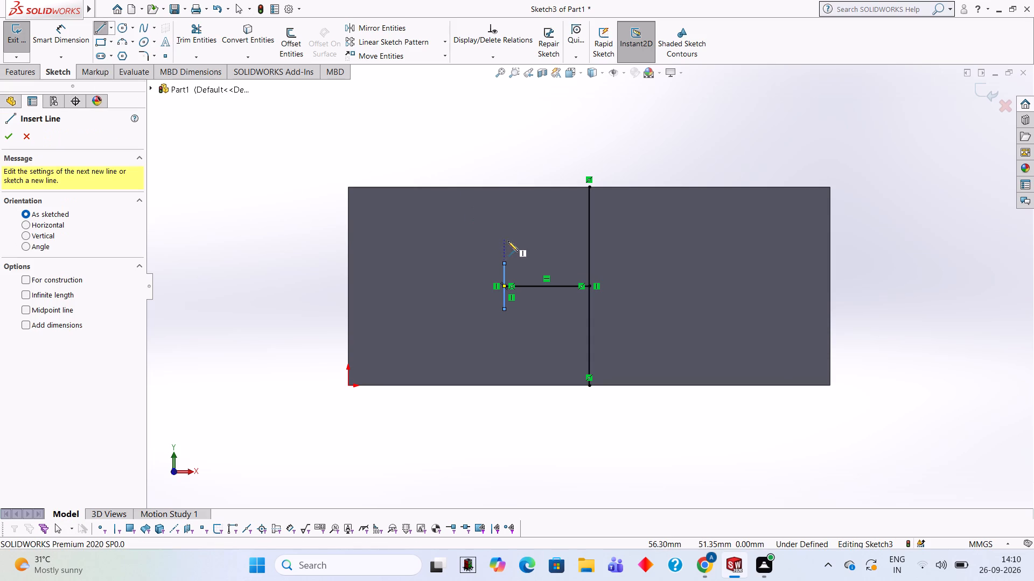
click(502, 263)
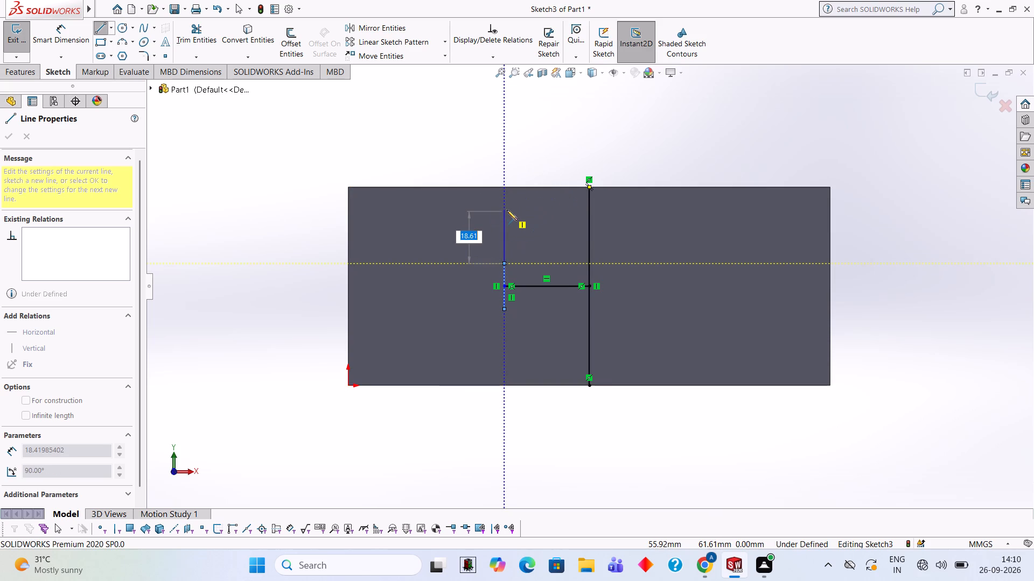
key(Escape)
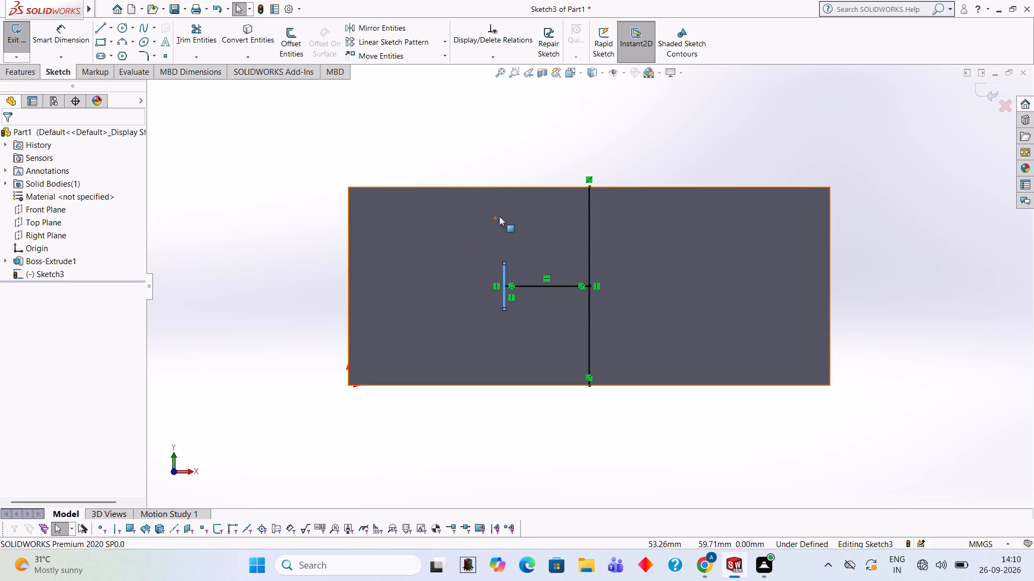
Draw an 8 mm line left along the upper edge from its midpoint and a slanted line to the top of the 16 mm vertical.
click(102, 34)
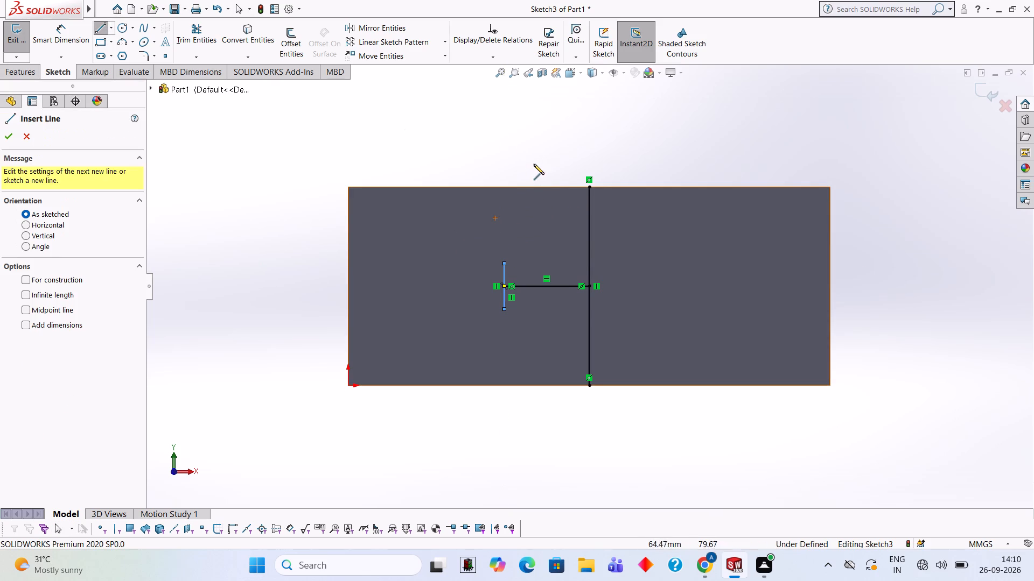
click(586, 186)
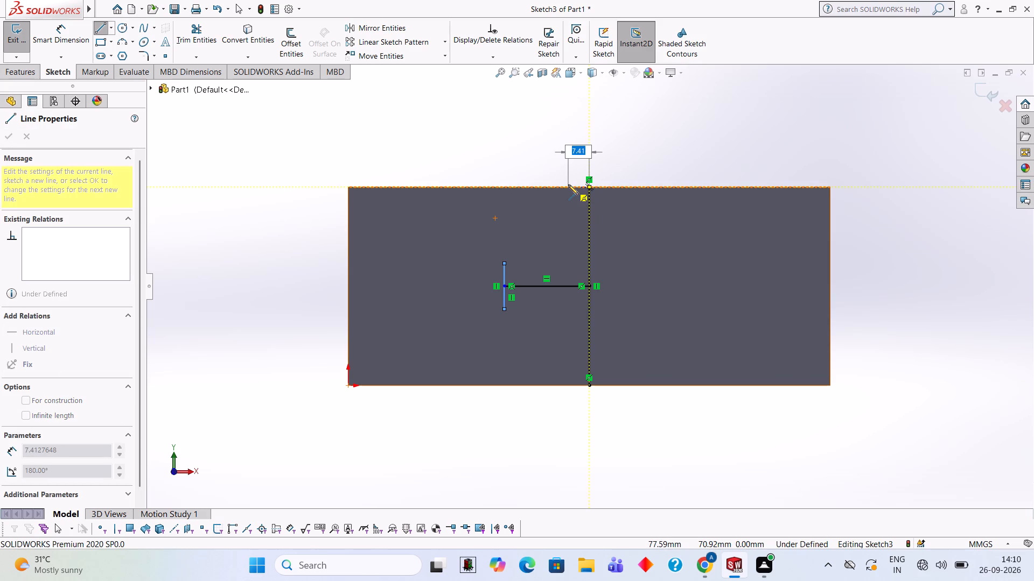
key(8)
key(Return)
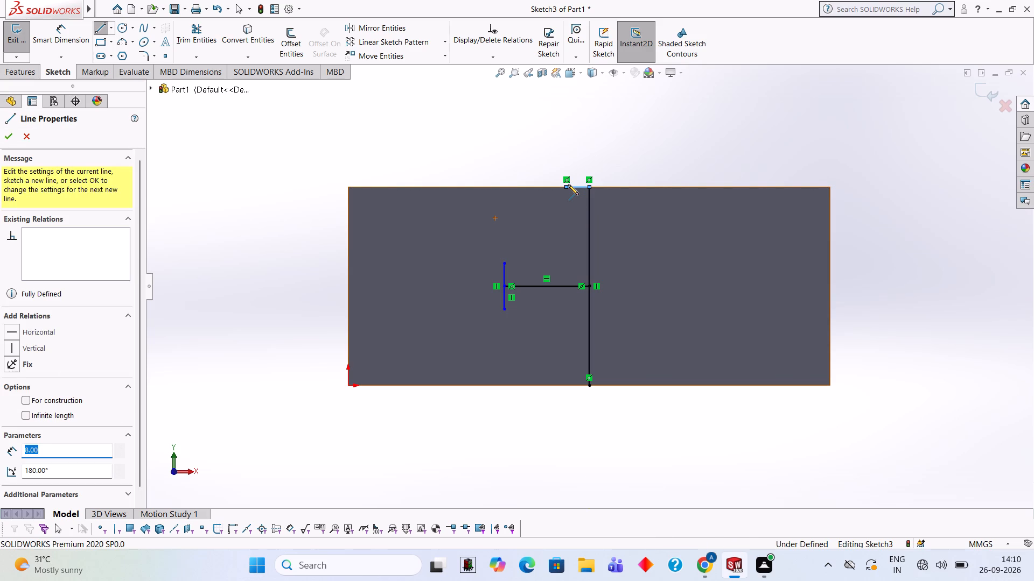
click(504, 264)
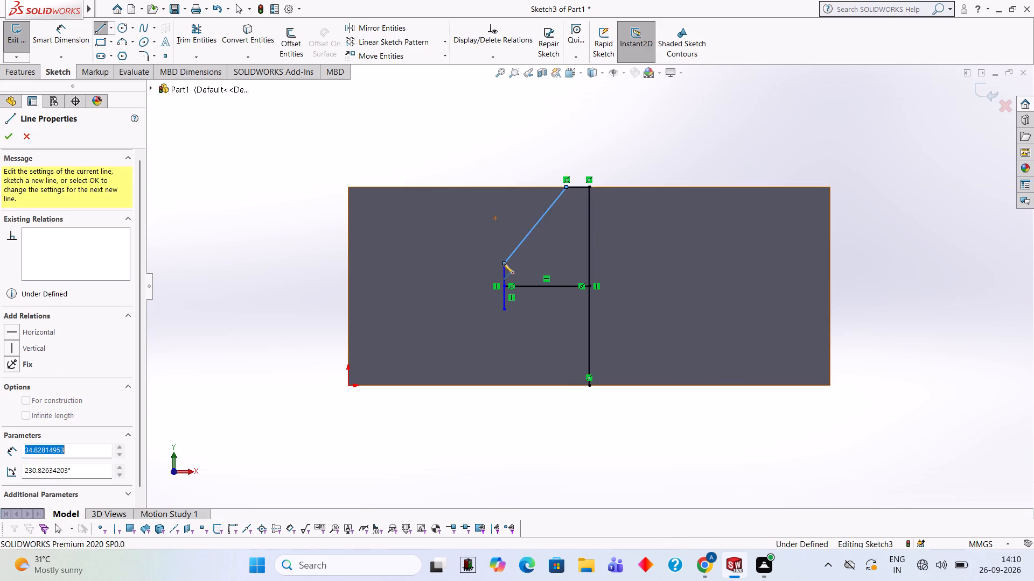
key(Escape)
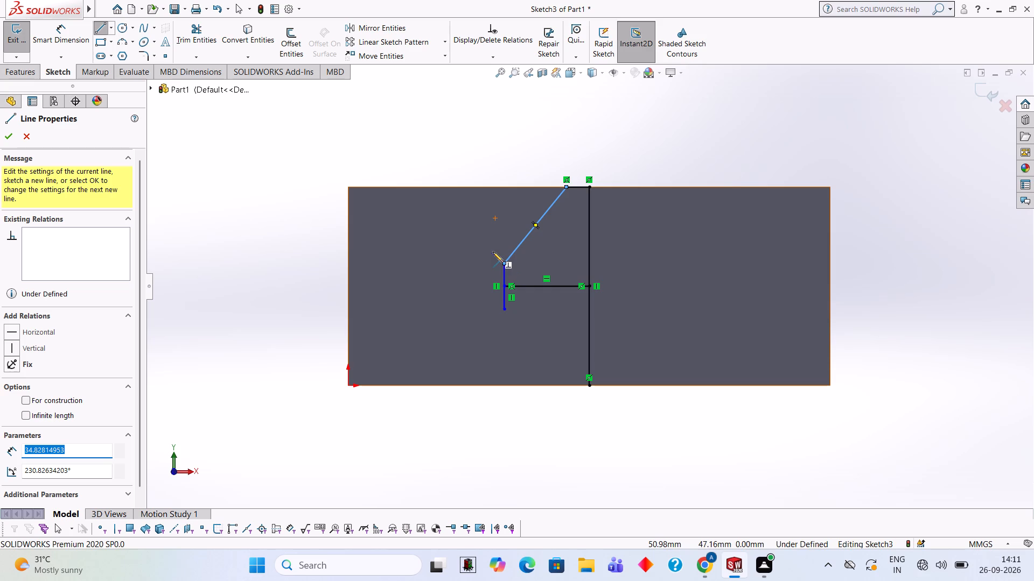
Draw an 8 mm line to the right along the plate's upper edge from its midpoint.
click(590, 186)
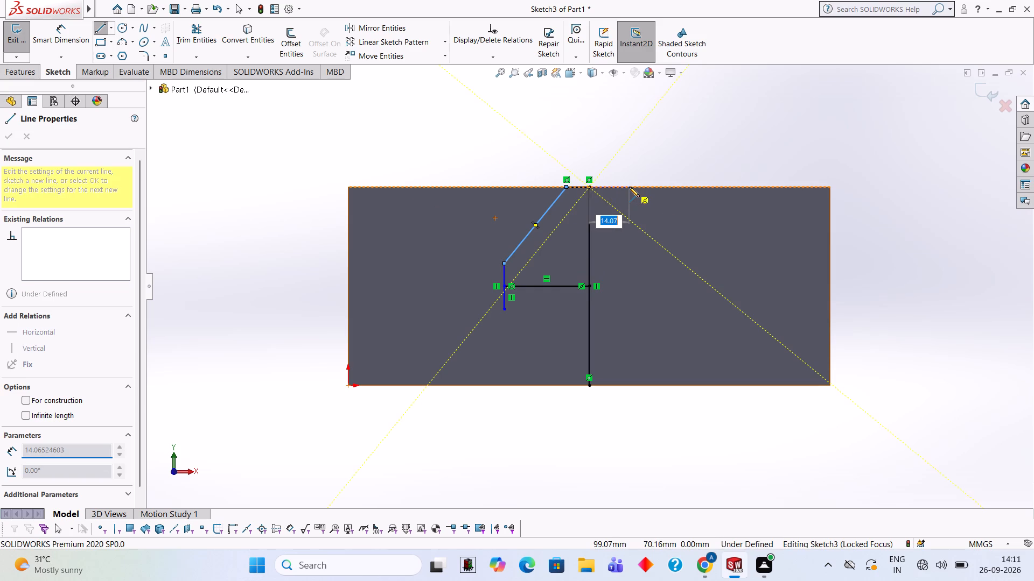
key(8)
key(Return)
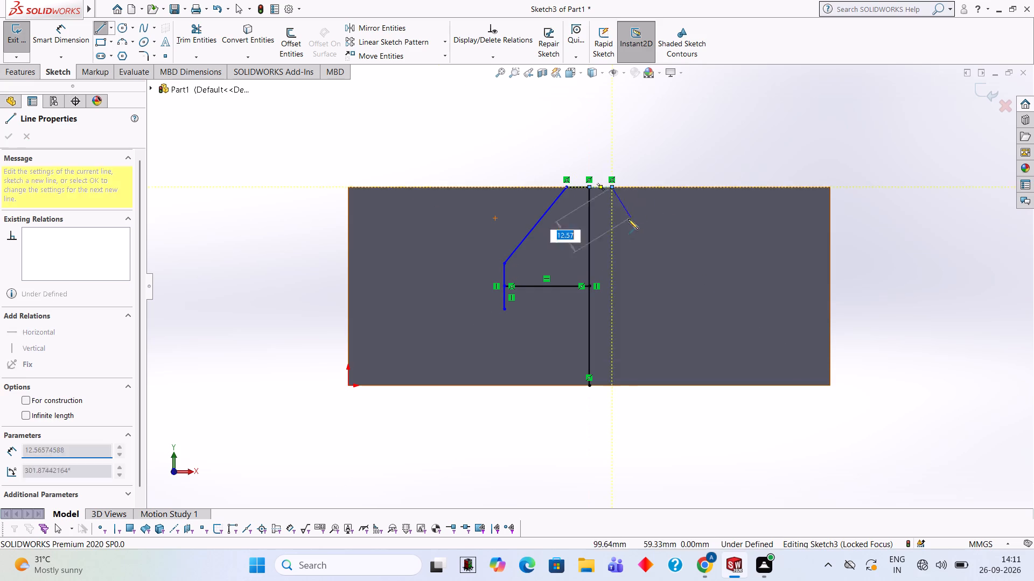
key(Escape)
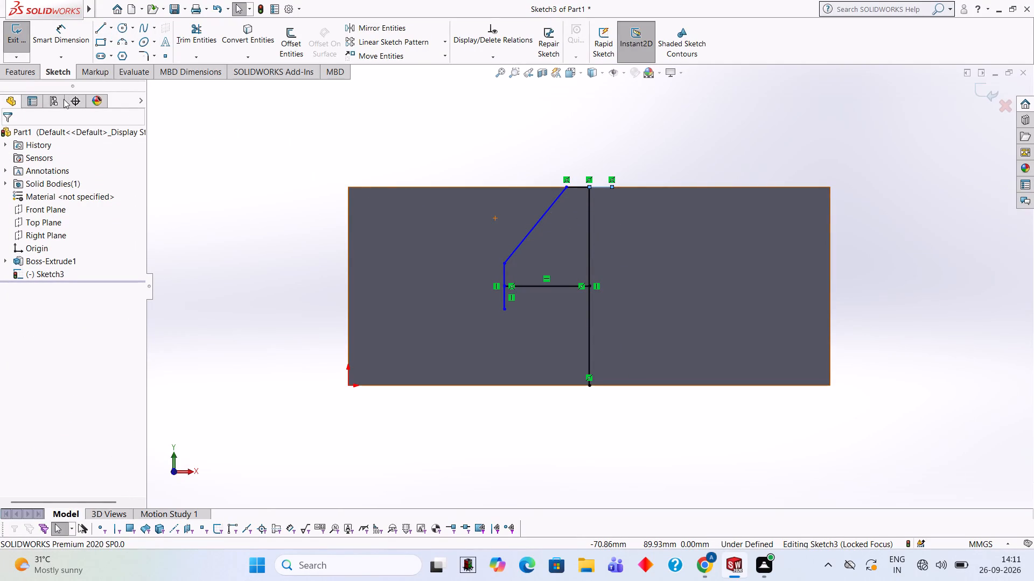
Draw a 30 mm horizontal line to the right from the midpoint of the vertical centre line.
click(97, 32)
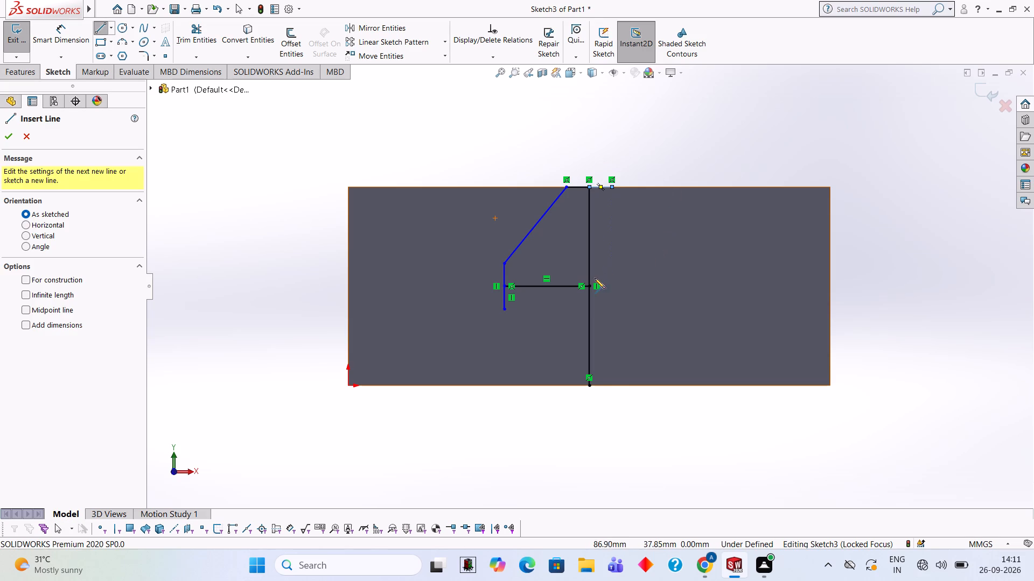
click(589, 285)
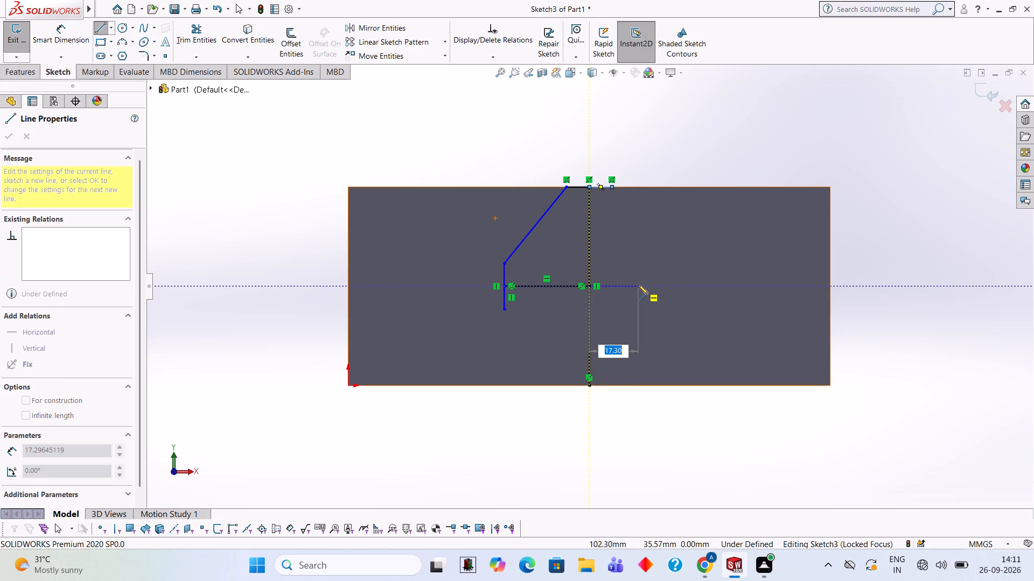
text(30)
key(Return)
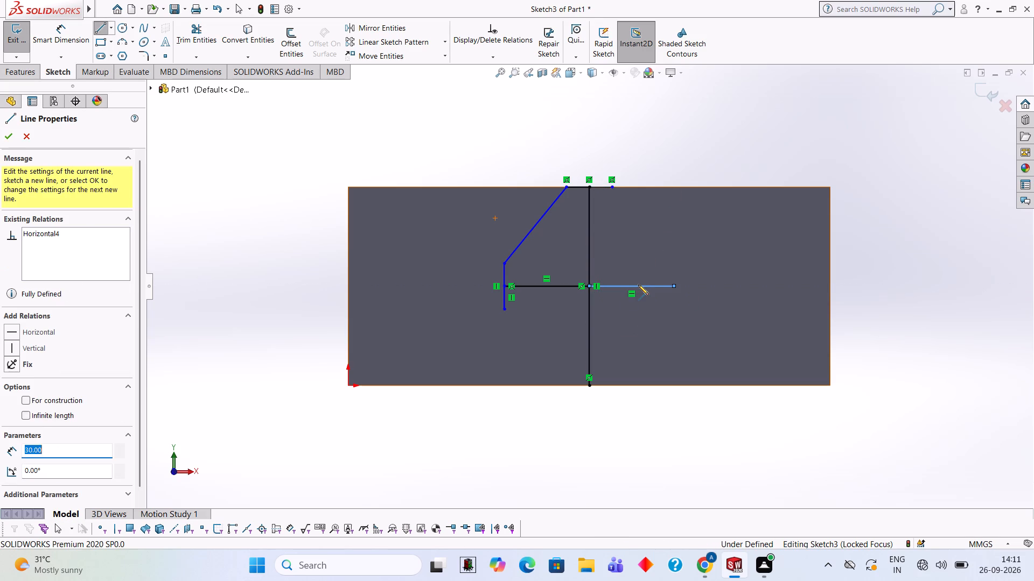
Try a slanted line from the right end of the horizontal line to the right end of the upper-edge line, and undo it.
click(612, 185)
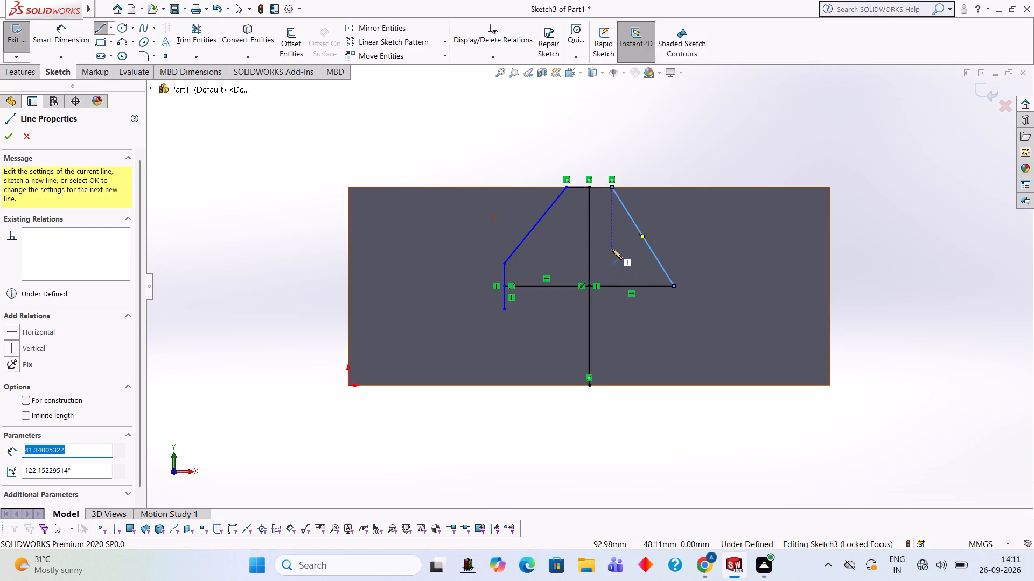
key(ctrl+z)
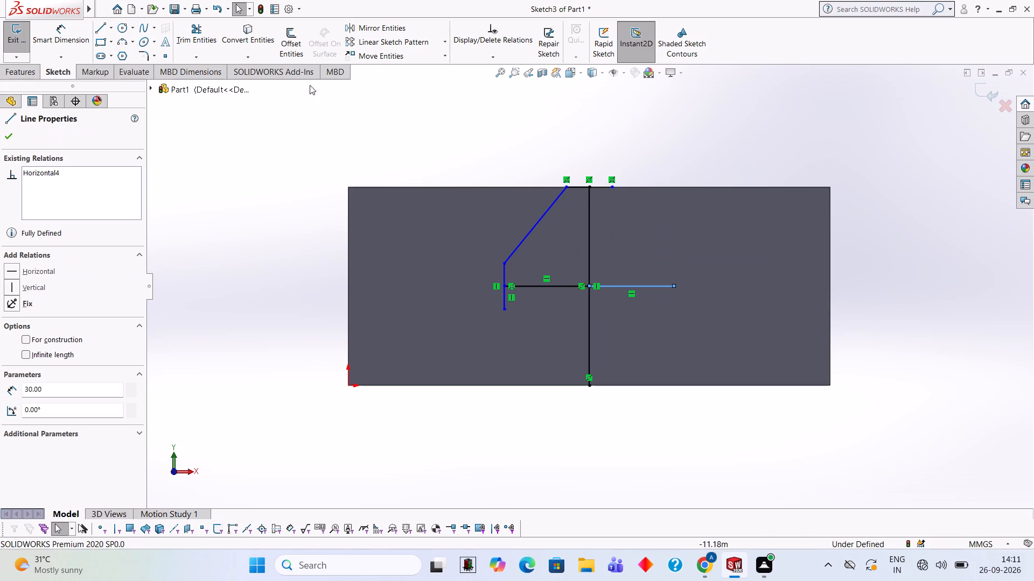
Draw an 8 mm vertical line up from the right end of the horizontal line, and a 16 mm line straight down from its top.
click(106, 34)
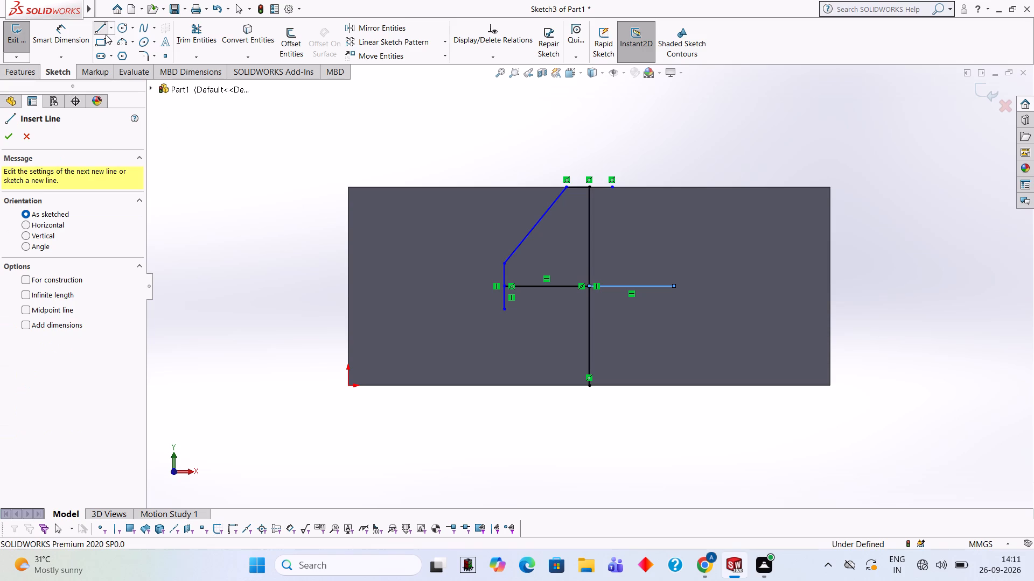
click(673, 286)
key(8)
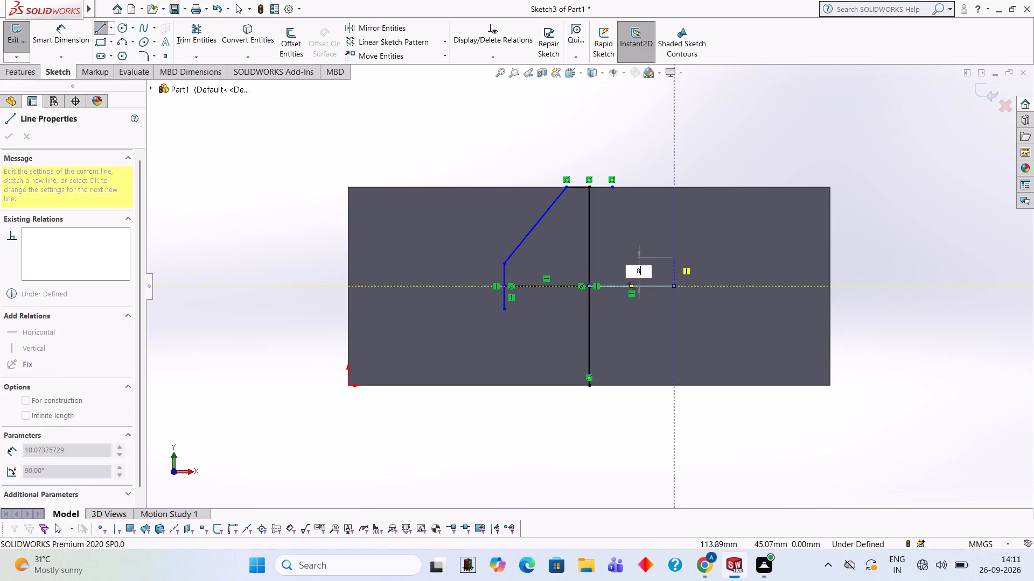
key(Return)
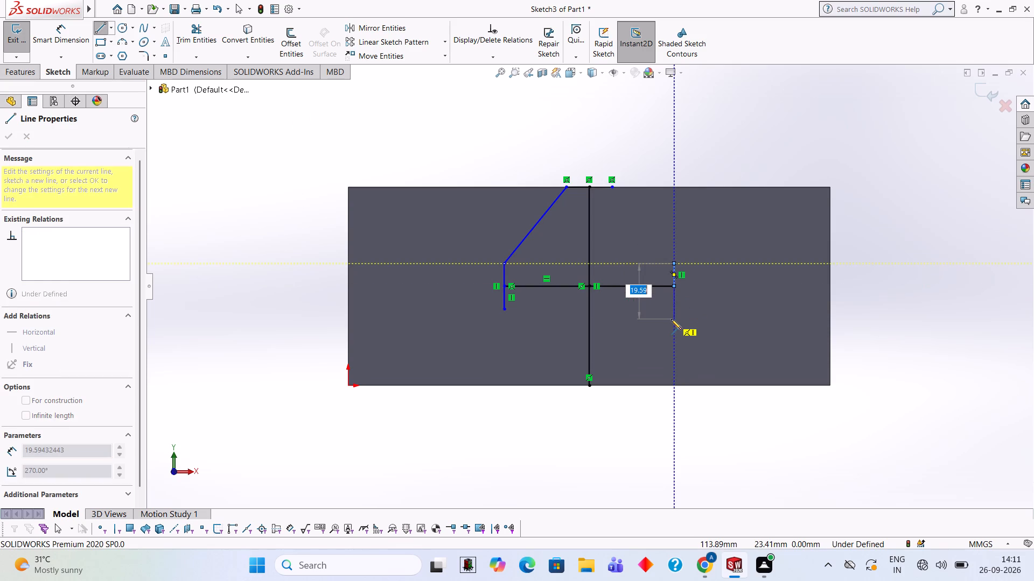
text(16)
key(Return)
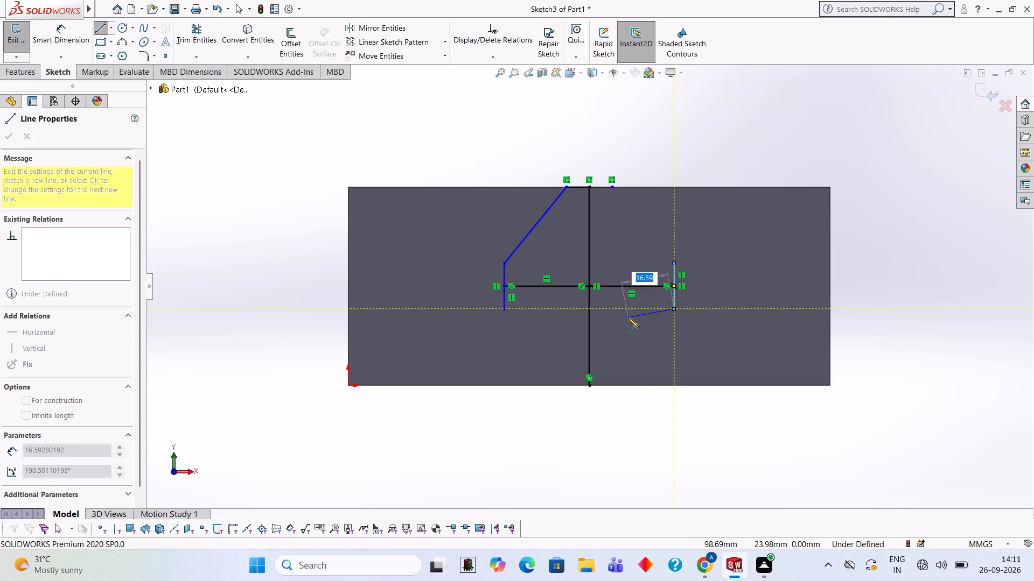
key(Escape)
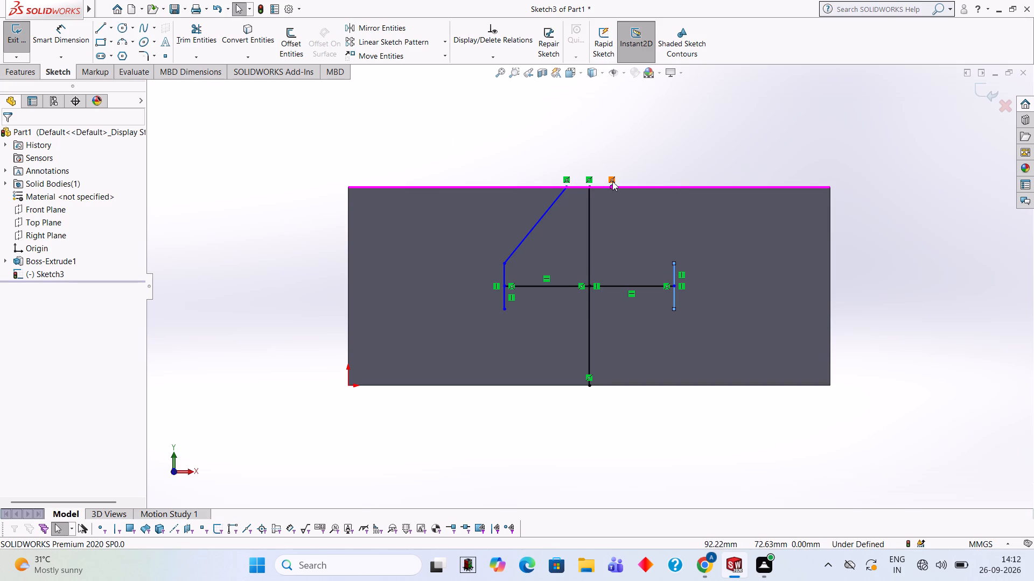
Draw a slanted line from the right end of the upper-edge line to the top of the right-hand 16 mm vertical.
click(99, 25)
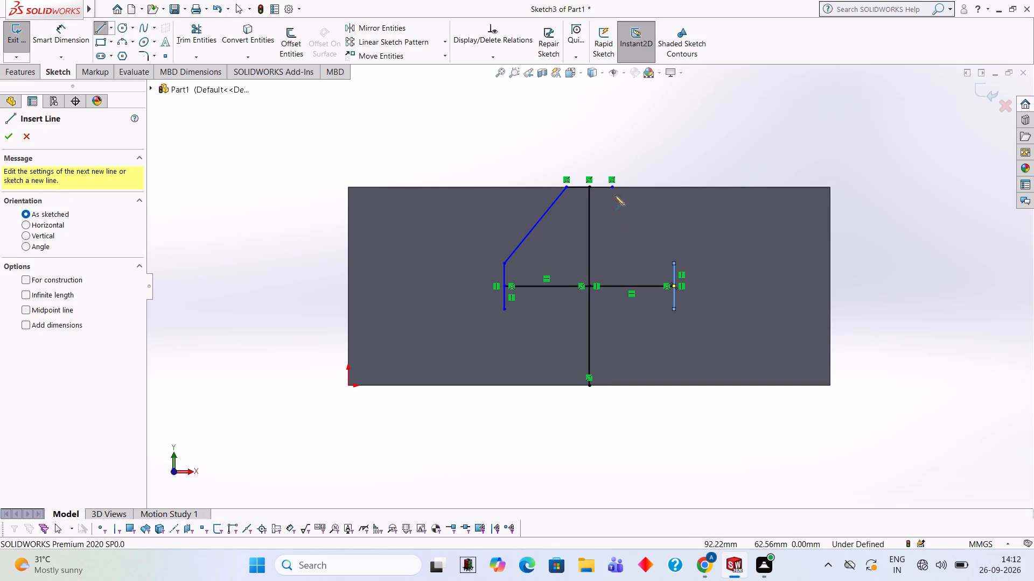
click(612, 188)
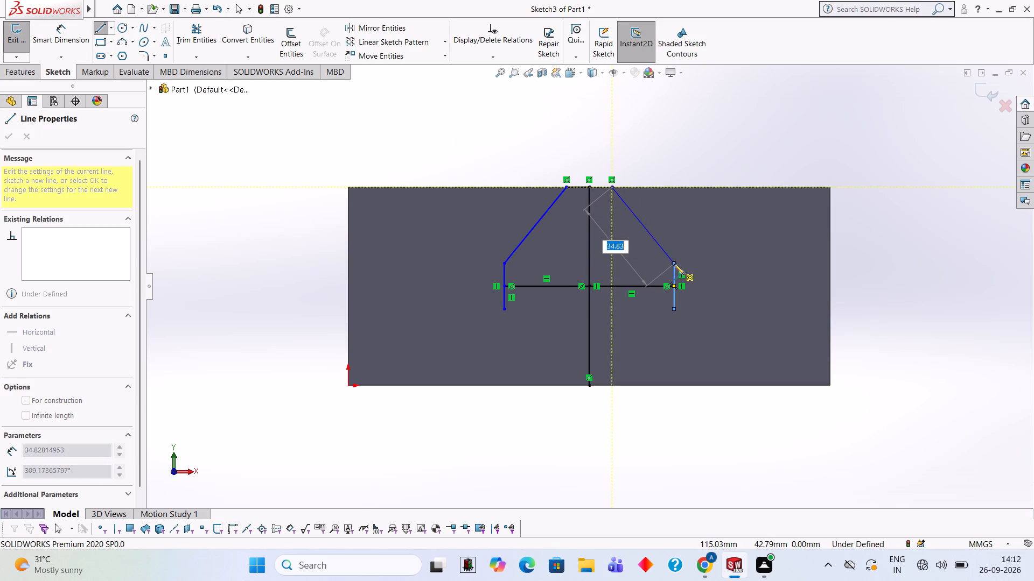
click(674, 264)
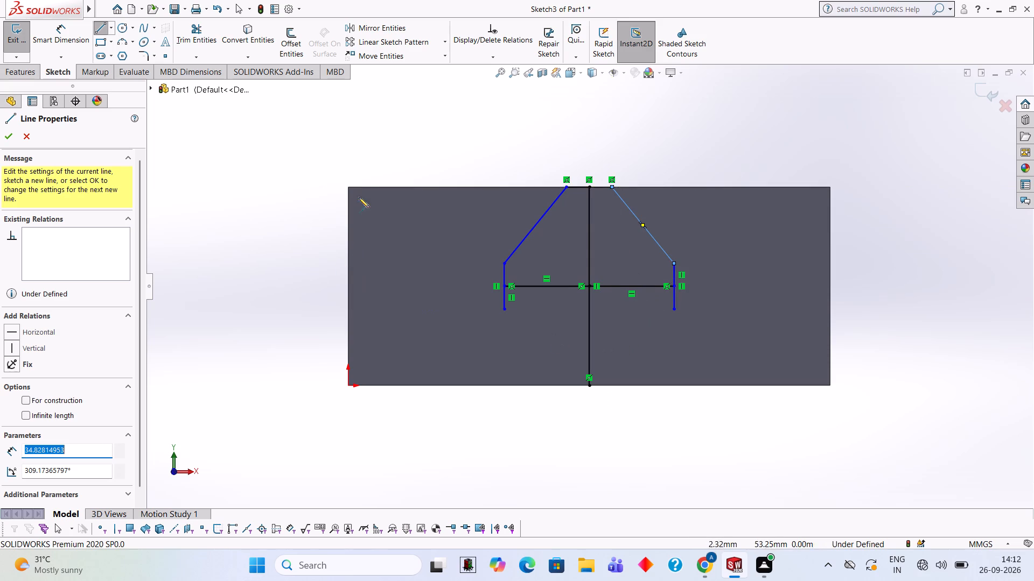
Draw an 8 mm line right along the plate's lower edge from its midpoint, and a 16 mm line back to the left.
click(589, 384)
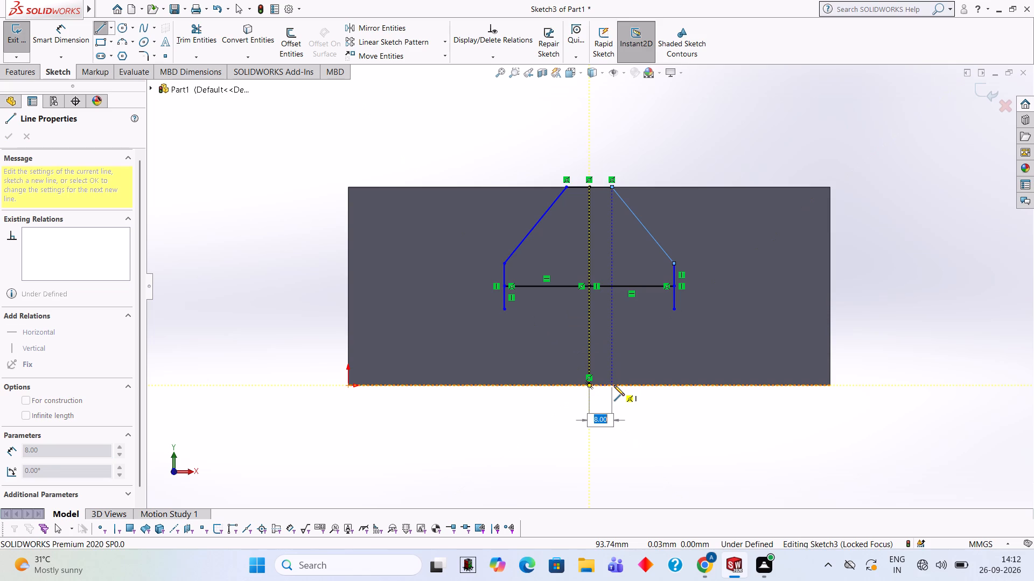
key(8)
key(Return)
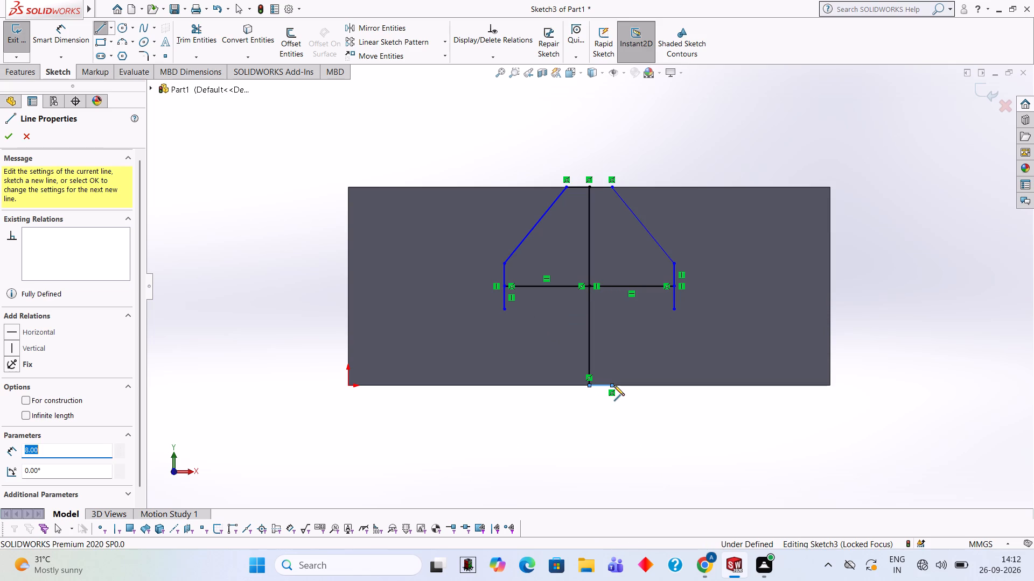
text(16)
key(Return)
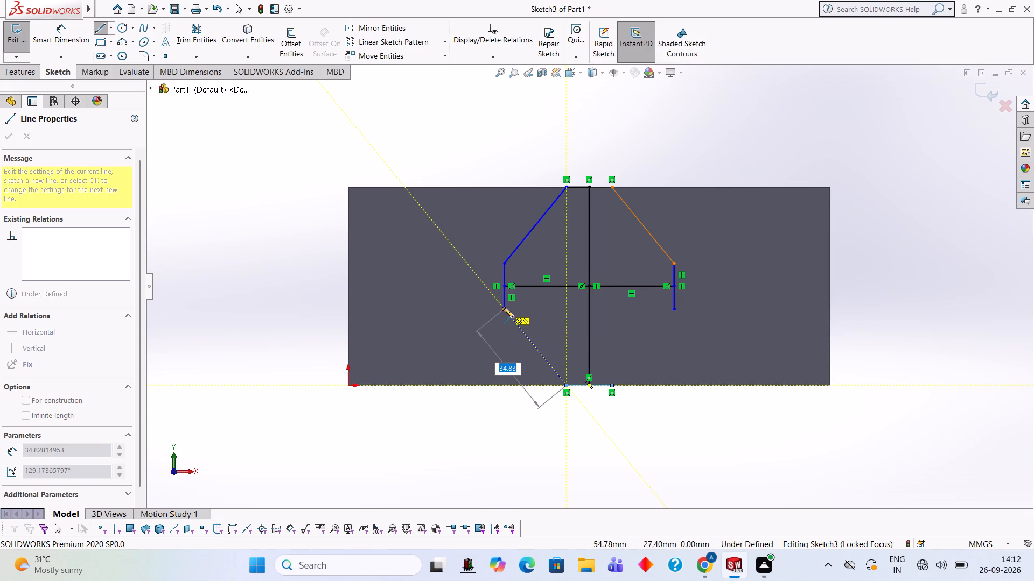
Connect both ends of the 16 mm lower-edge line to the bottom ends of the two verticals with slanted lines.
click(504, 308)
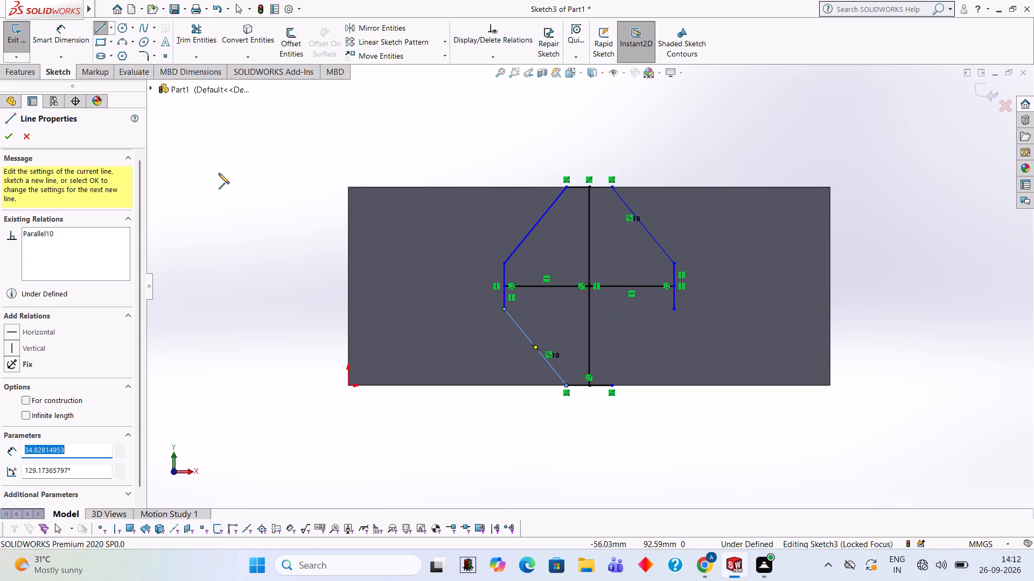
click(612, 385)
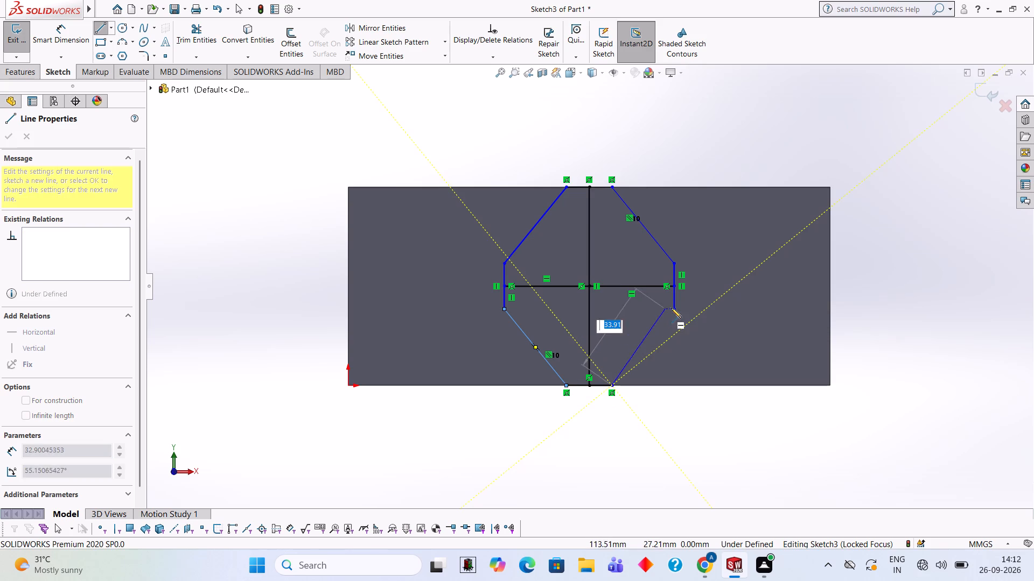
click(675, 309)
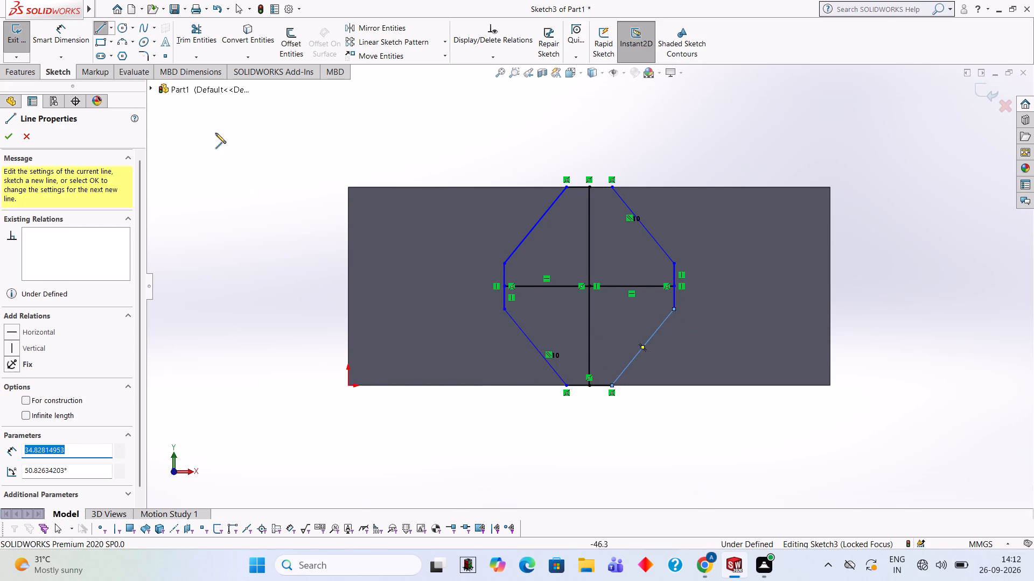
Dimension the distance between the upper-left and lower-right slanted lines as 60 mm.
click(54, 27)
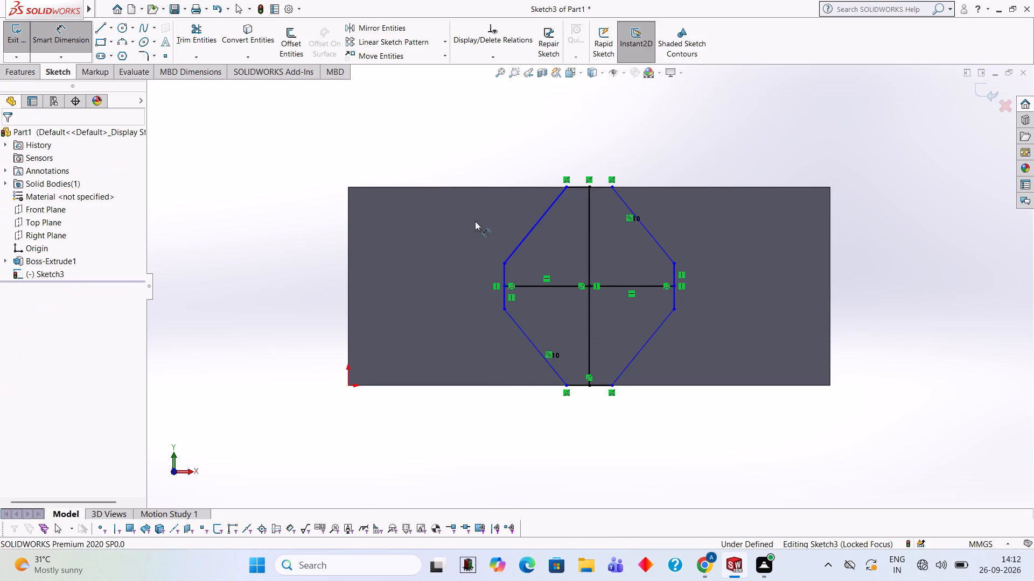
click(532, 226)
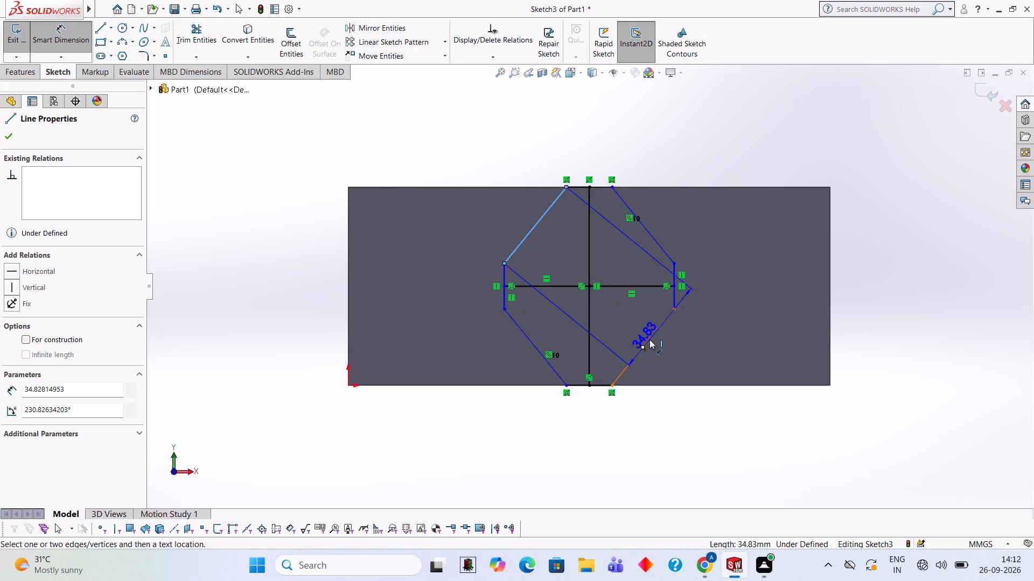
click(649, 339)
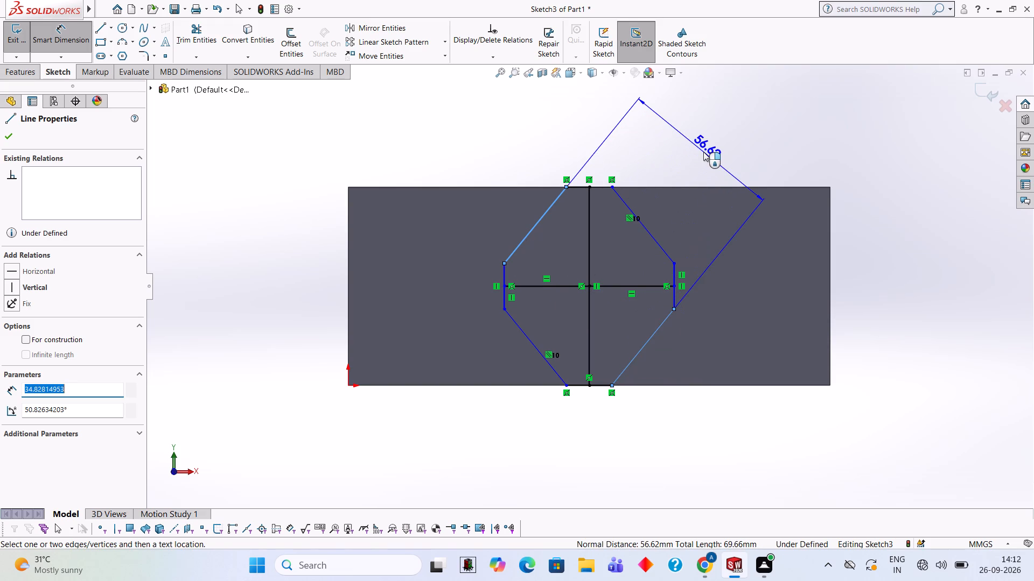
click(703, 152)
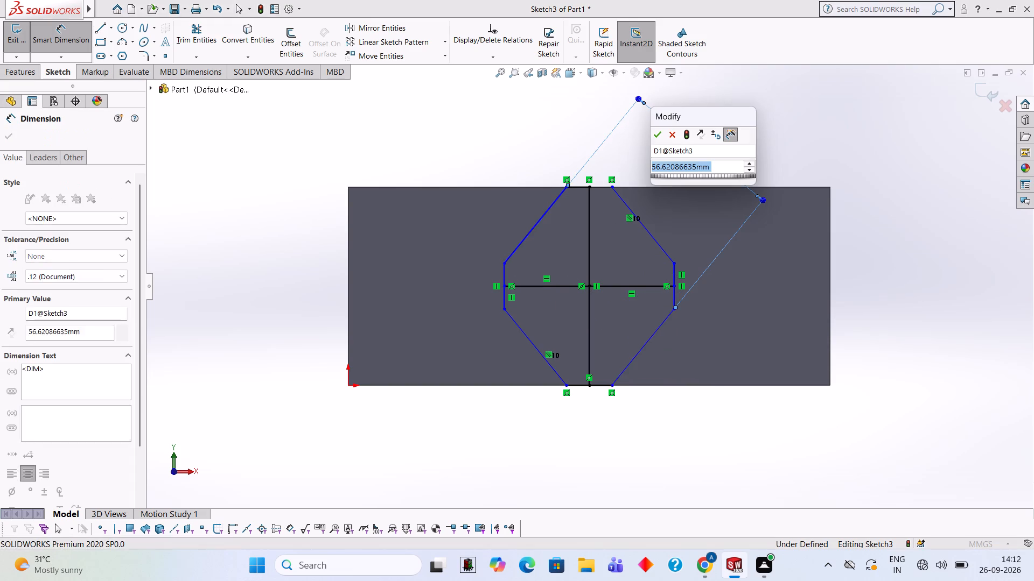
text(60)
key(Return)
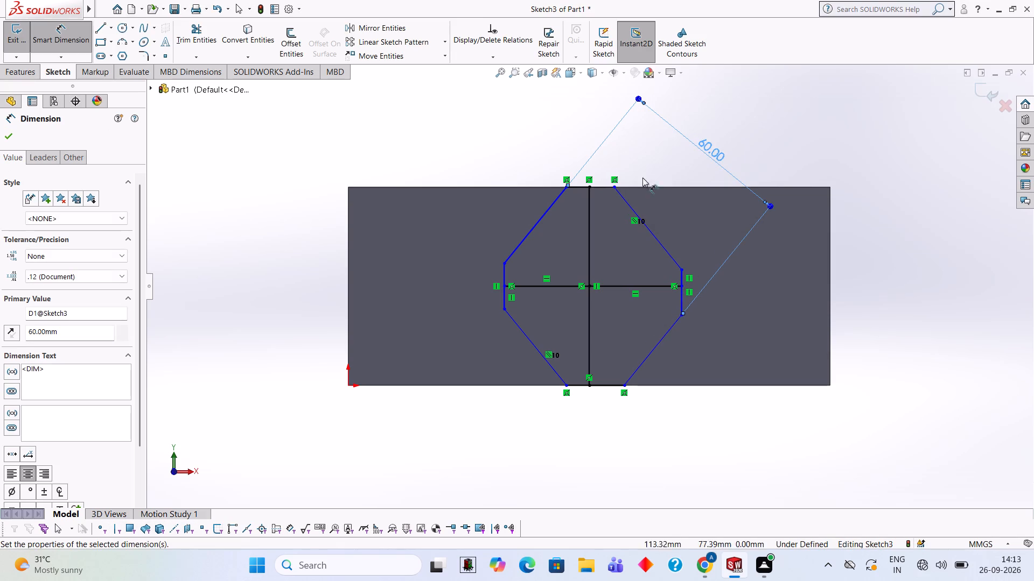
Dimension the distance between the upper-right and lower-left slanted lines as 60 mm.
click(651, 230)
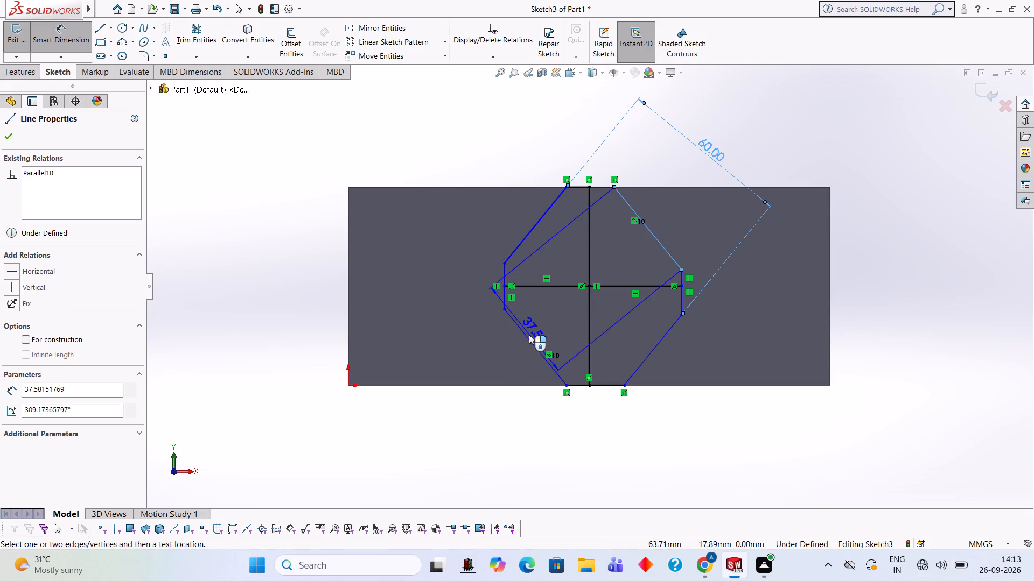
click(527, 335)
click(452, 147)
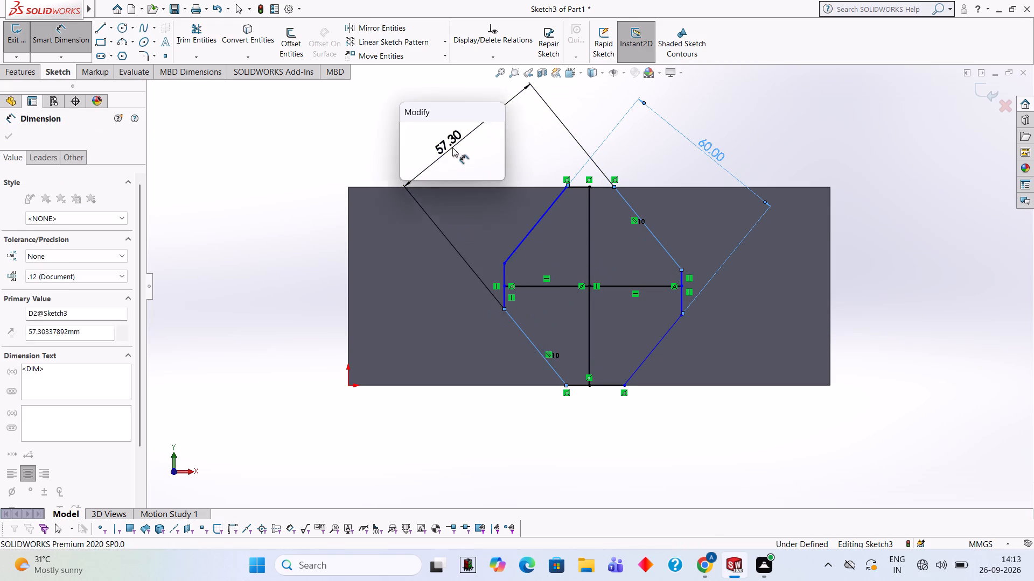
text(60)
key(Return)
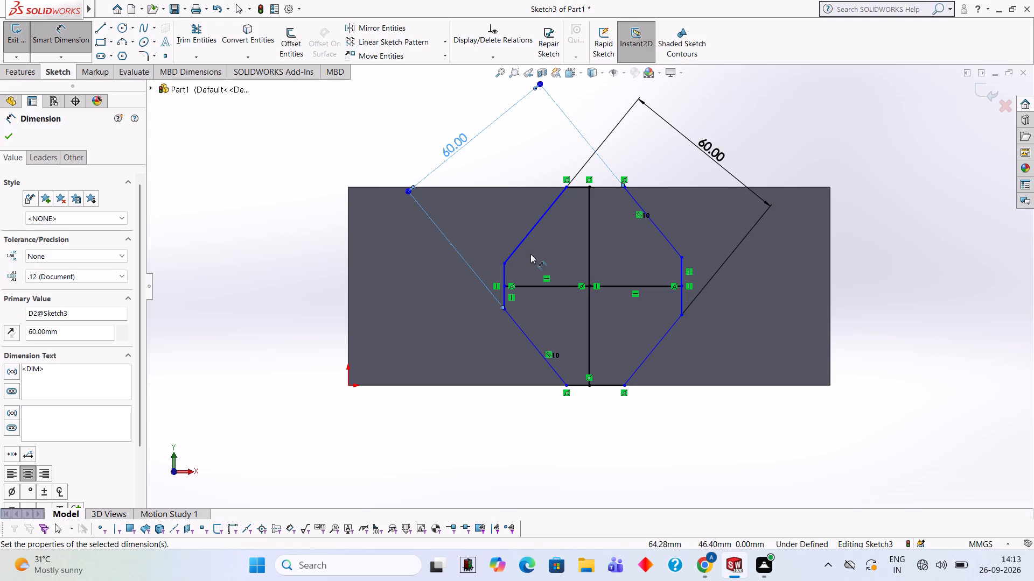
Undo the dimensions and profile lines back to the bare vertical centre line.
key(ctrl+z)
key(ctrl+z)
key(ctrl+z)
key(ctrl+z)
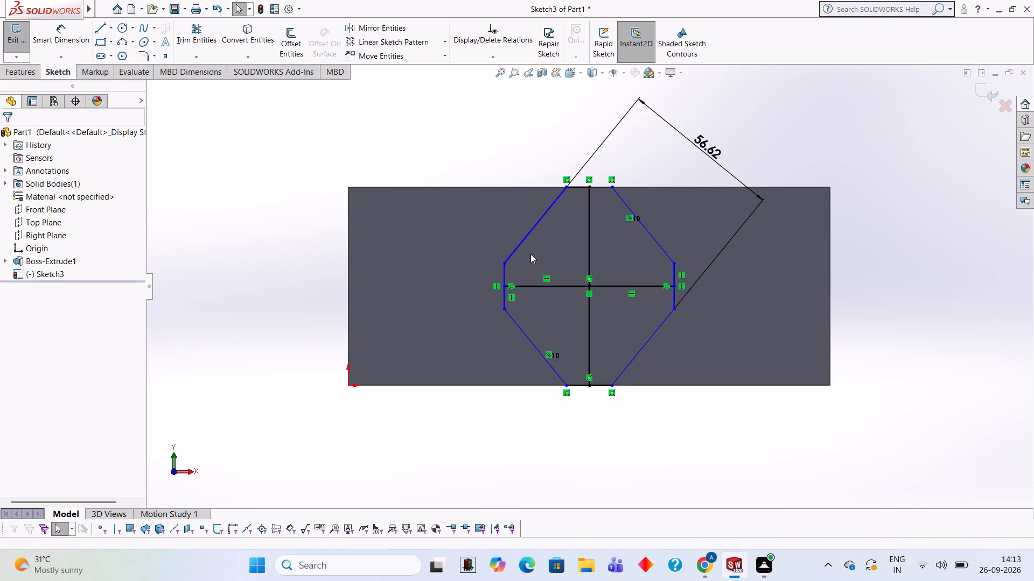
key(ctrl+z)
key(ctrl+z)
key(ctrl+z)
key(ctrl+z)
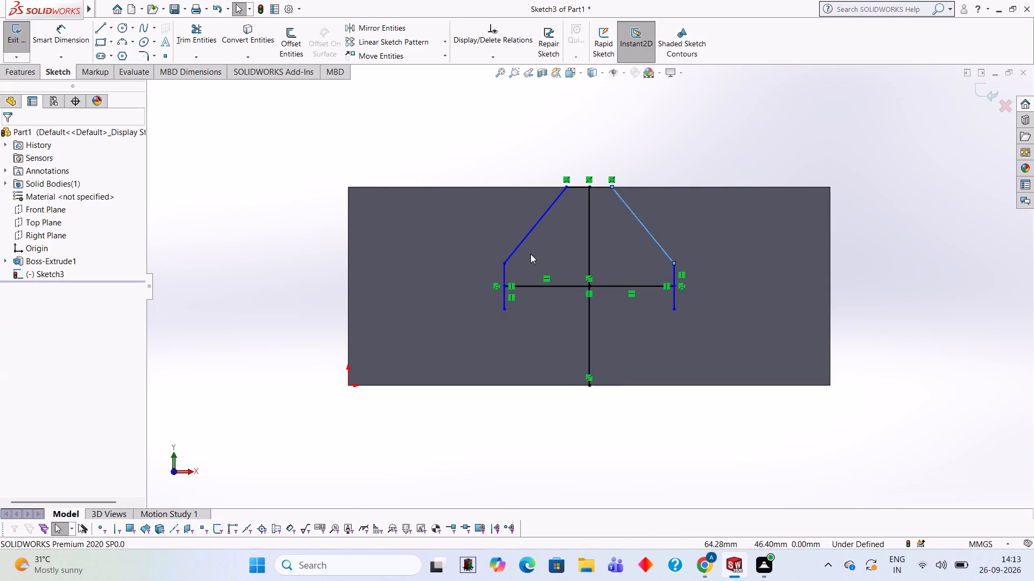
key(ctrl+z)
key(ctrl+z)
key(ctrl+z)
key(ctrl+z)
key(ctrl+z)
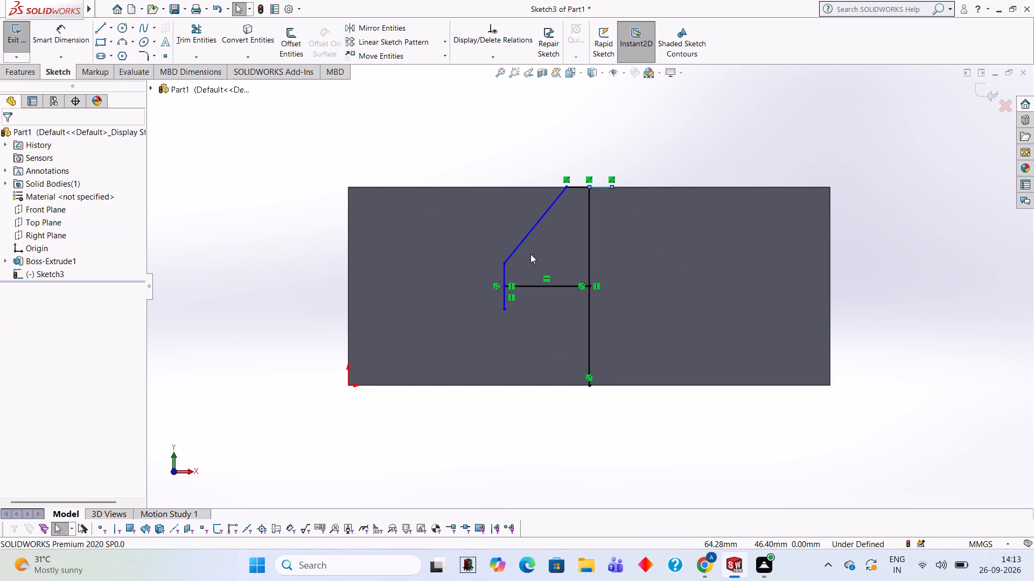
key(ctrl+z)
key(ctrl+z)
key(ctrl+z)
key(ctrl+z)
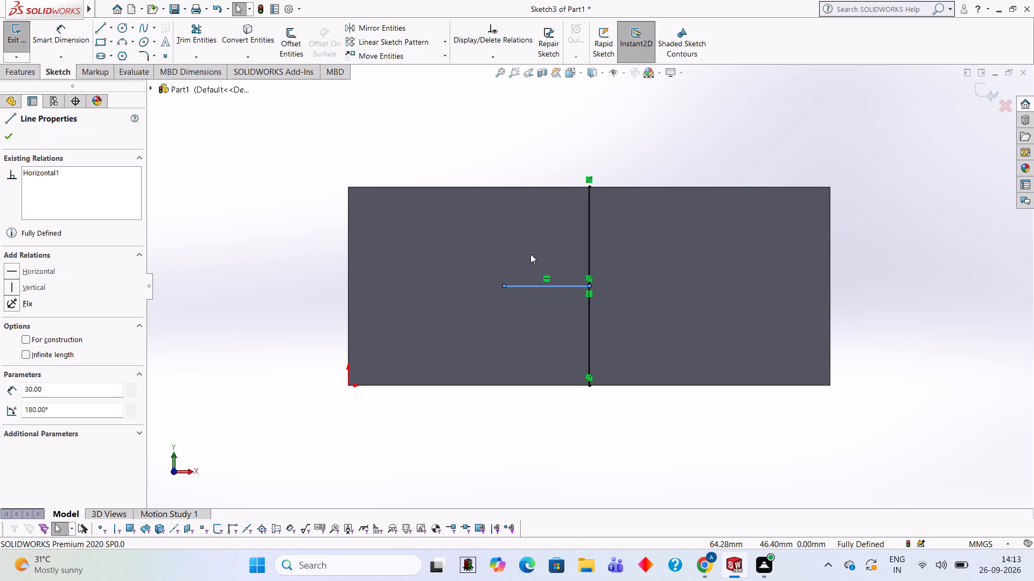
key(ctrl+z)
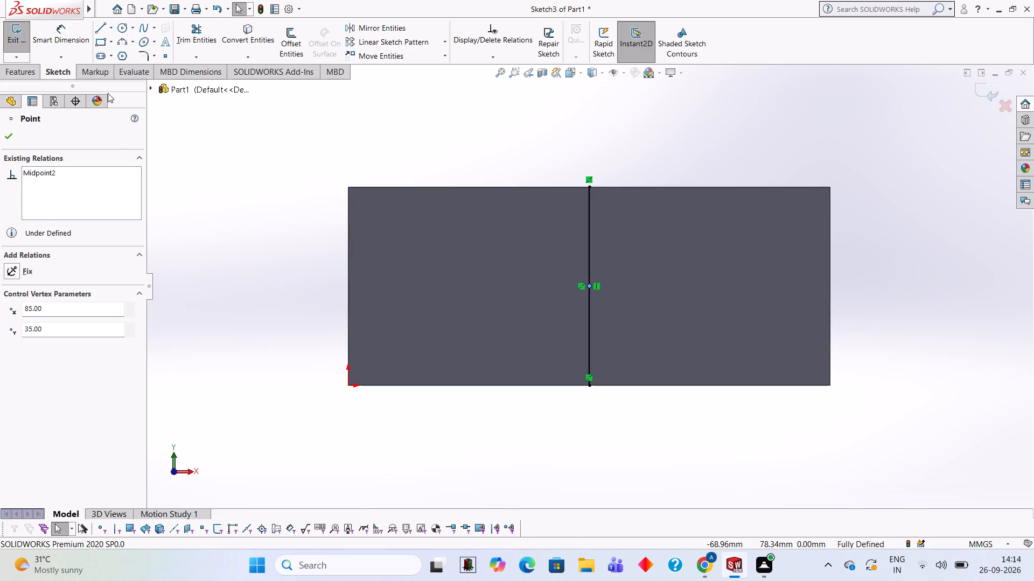
Draw a 30 mm horizontal line left from the centre line's midpoint, with an 8 mm line down from its end and a 16 mm line back up.
click(104, 31)
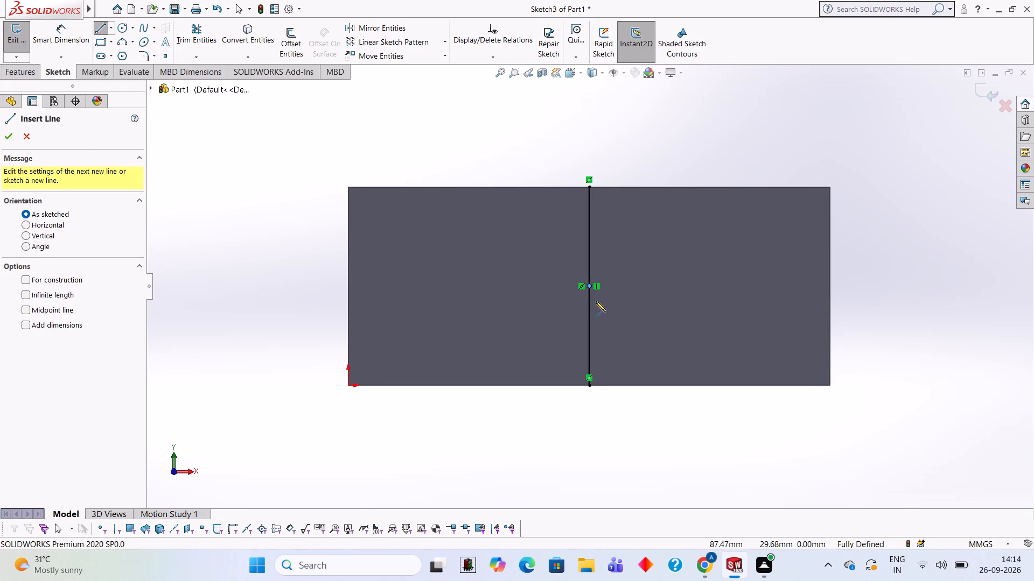
click(589, 285)
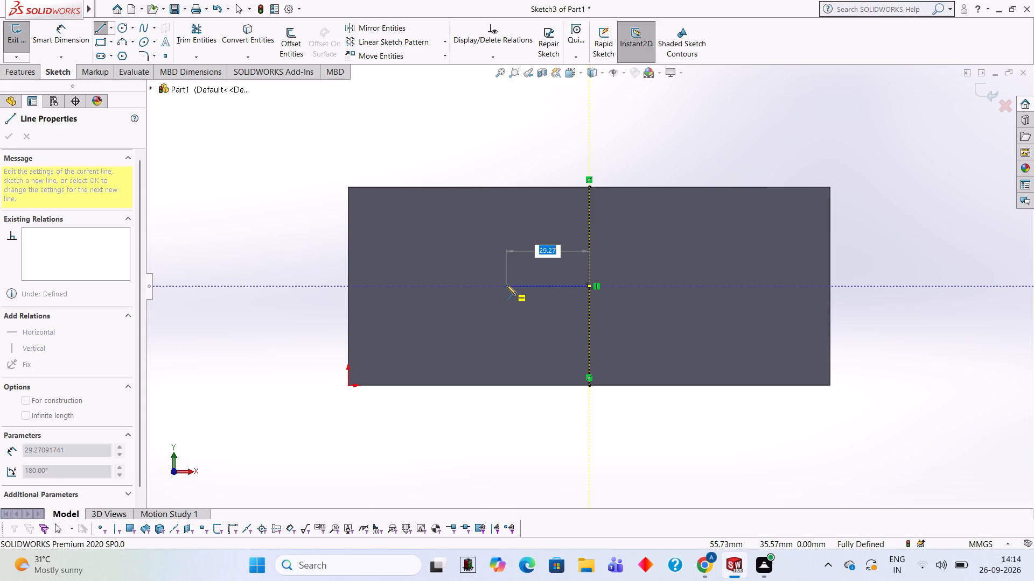
text(30)
key(Return)
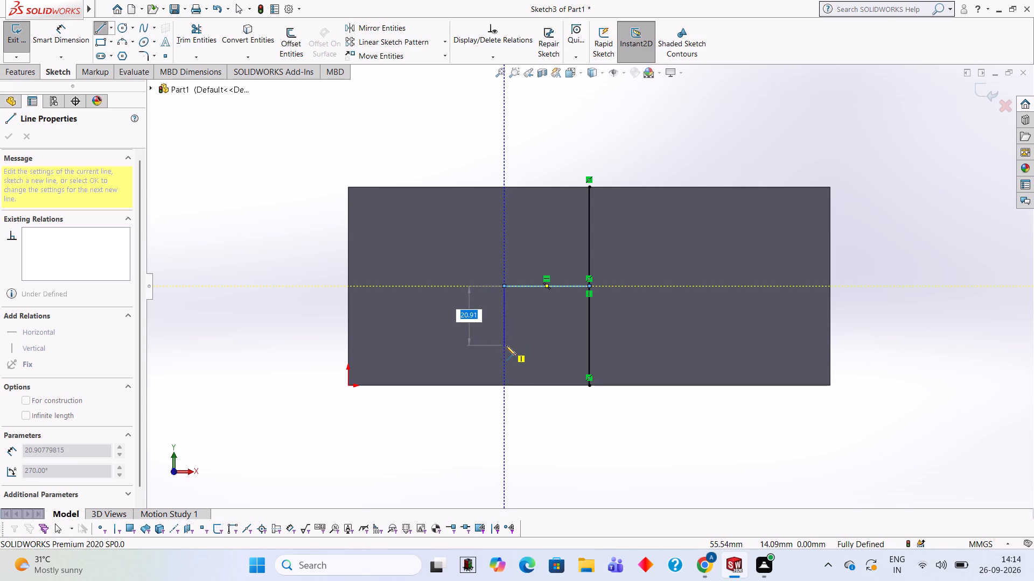
key(8)
key(Return)
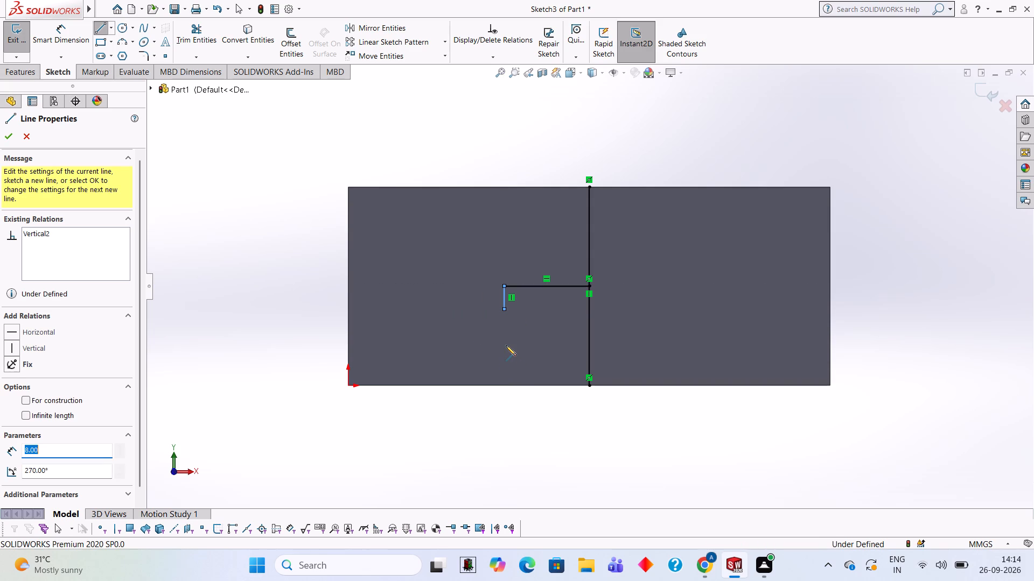
text(16)
key(Return)
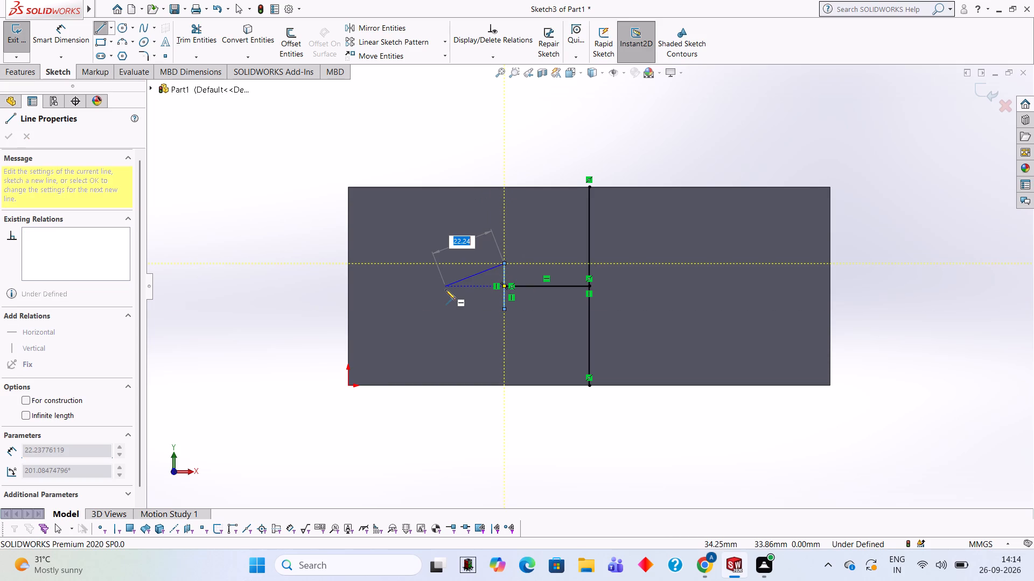
key(Escape)
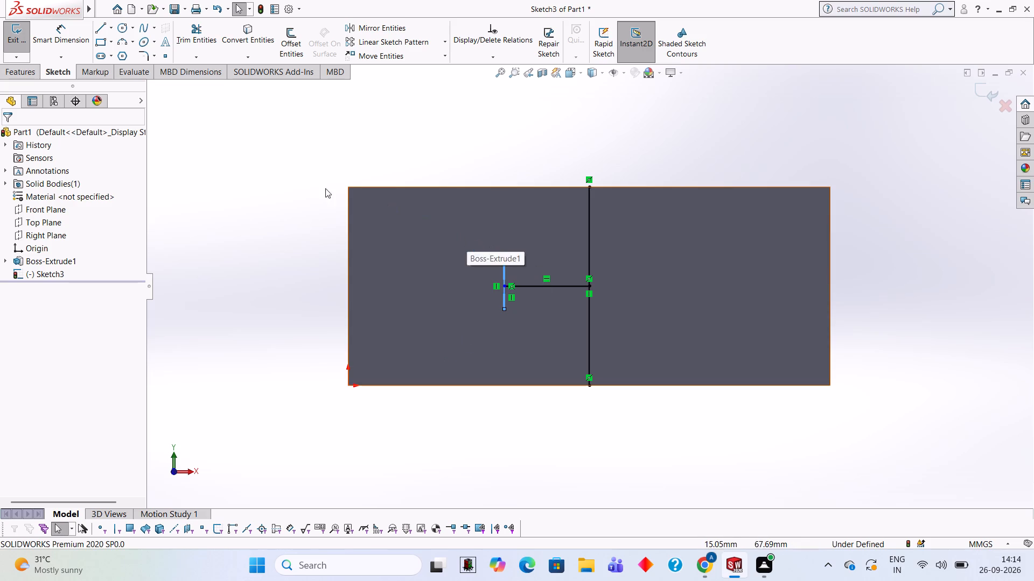
Draw an 8 mm line left along the plate's top edge from the centre line's upper end, with a 16 mm line back right.
click(99, 27)
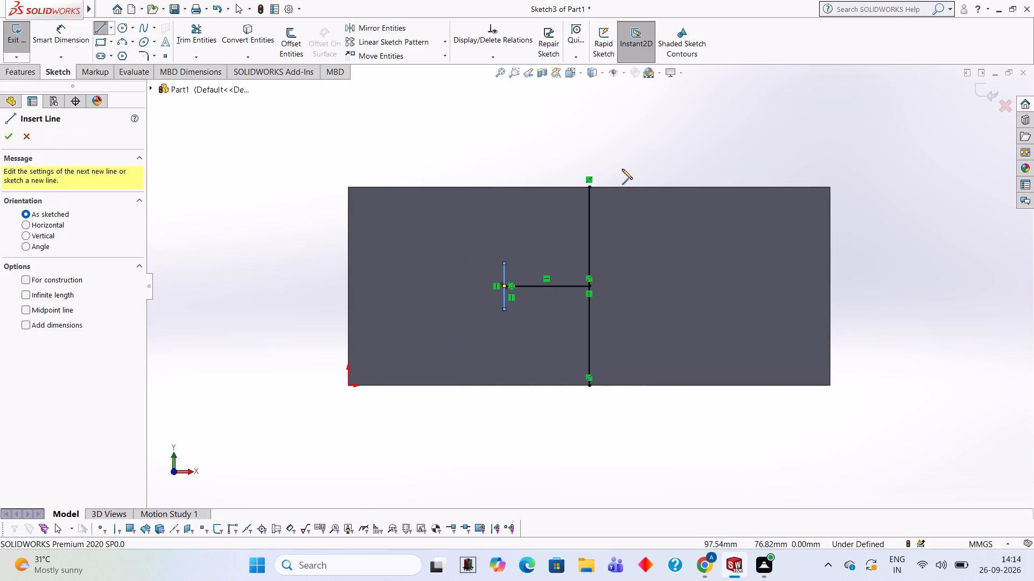
click(587, 186)
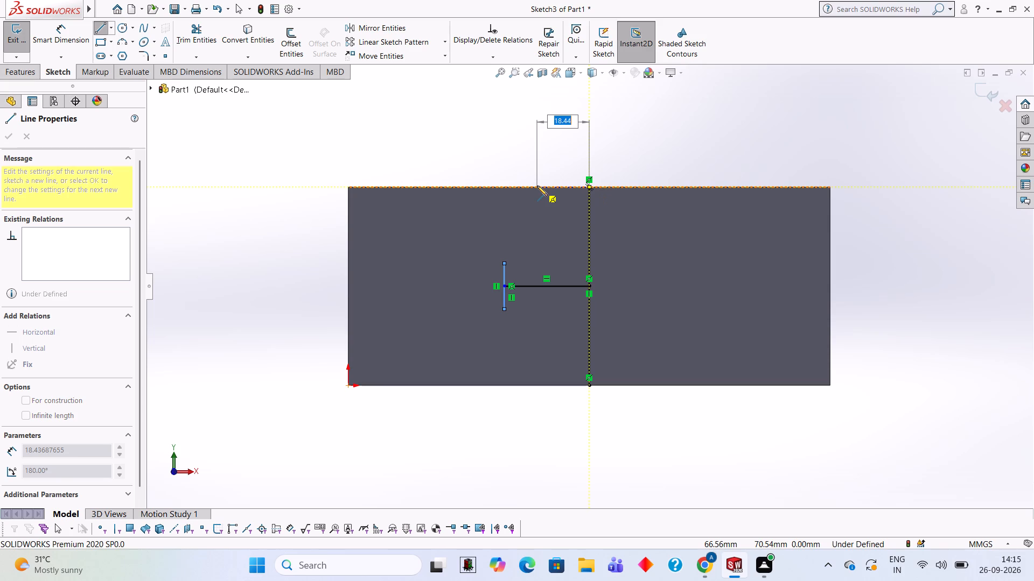
key(8)
key(Return)
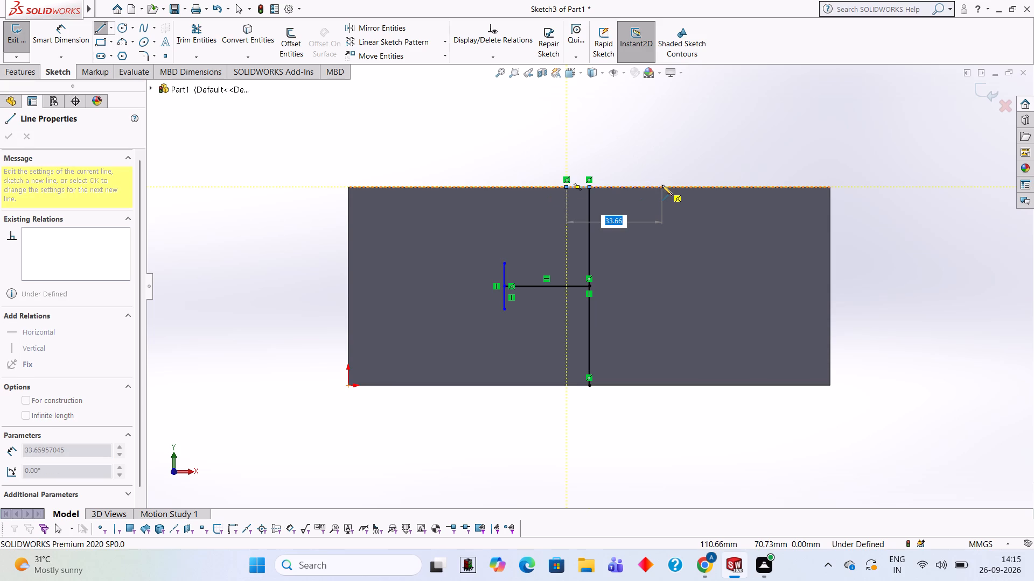
text(16)
key(Return)
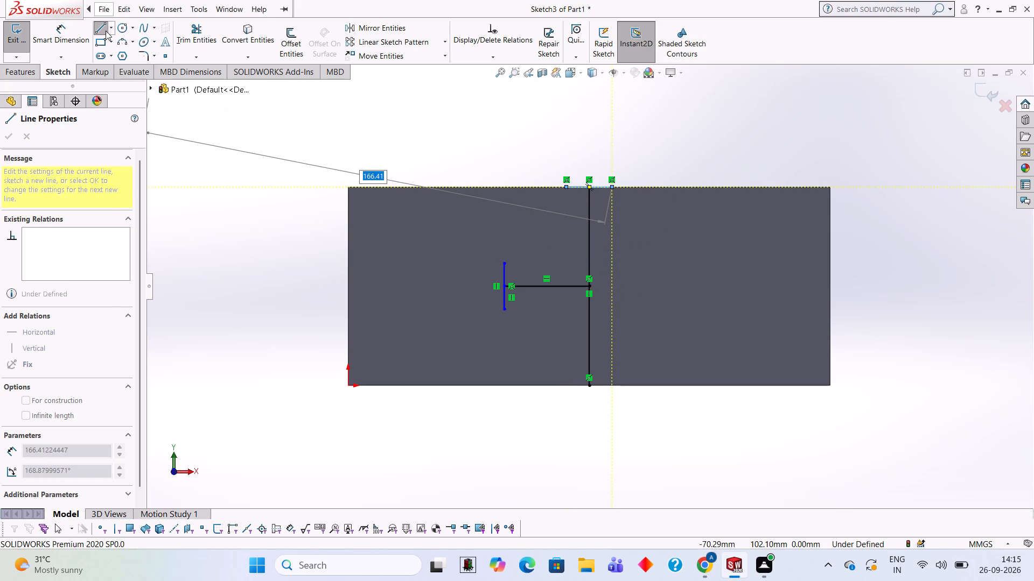
click(285, 98)
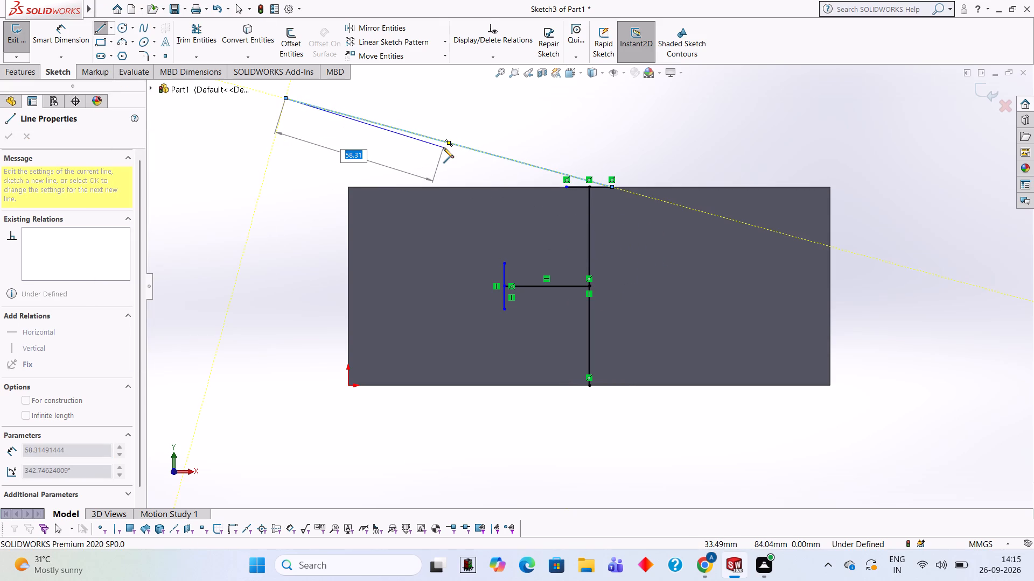
key(Escape)
key(ctrl+z)
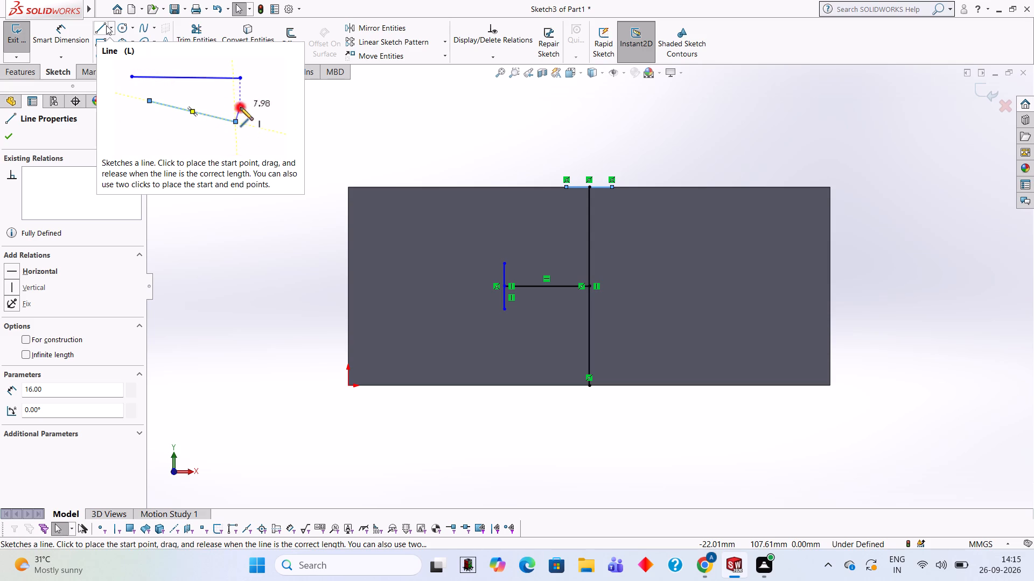
Draw a 30 mm horizontal line right from the centre line's midpoint, with a slanted line from its end to the top line's right end.
click(103, 25)
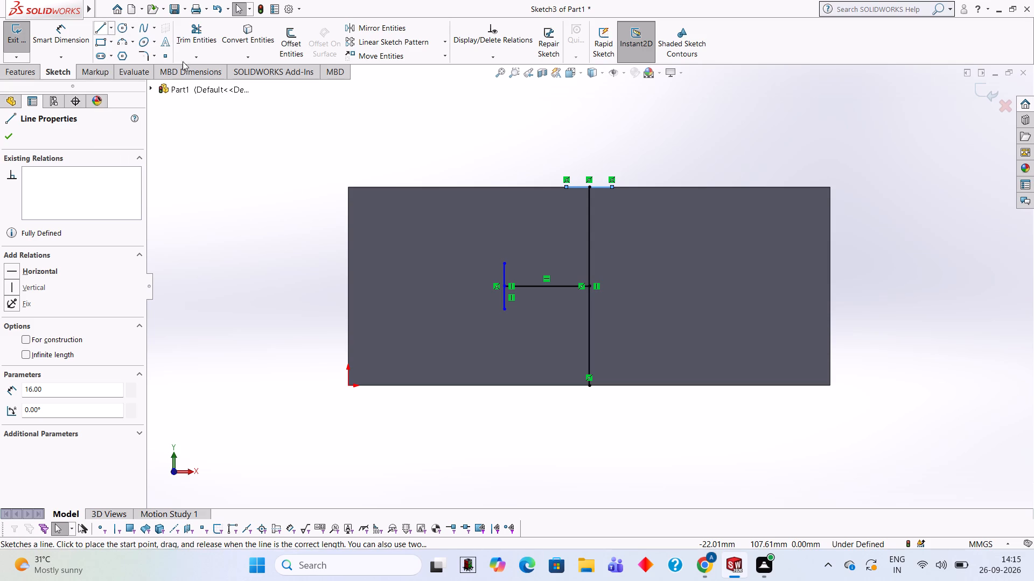
click(101, 27)
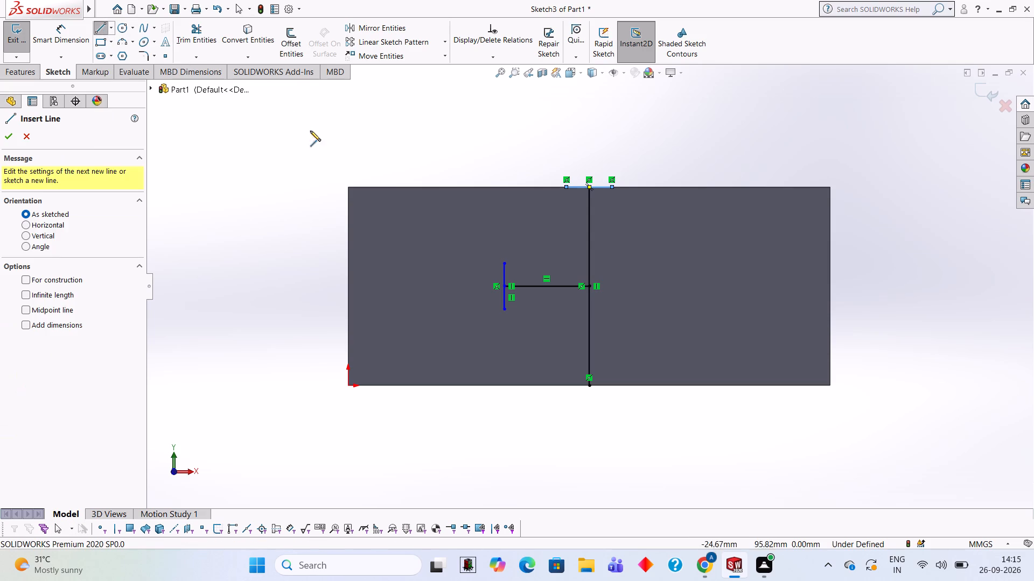
click(589, 287)
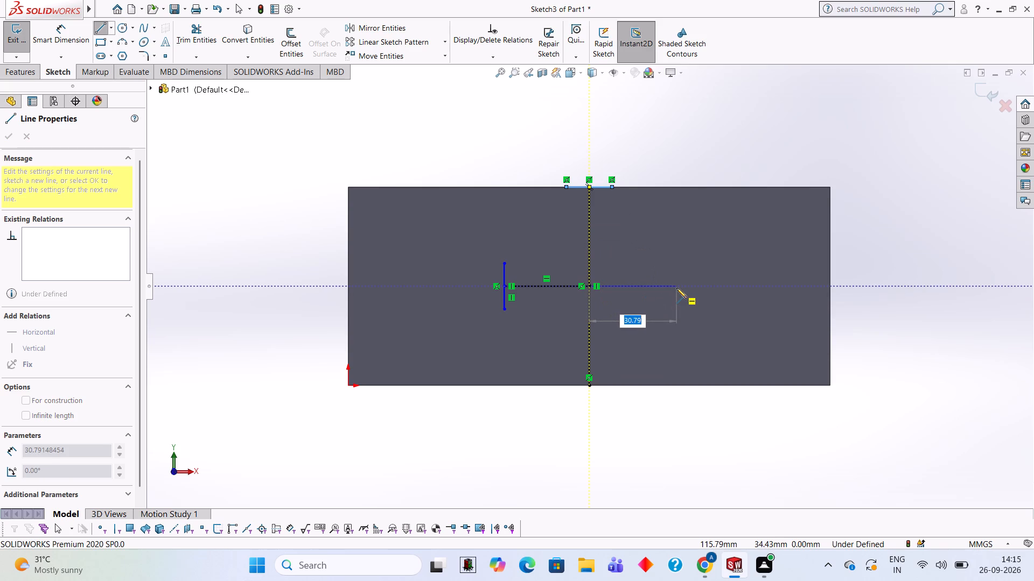
text(30)
key(Return)
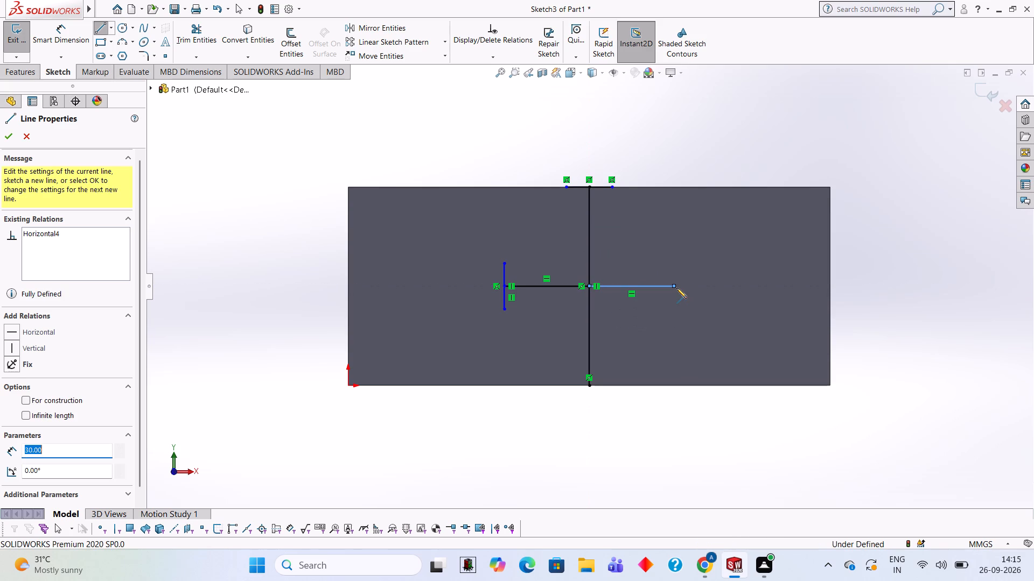
click(613, 187)
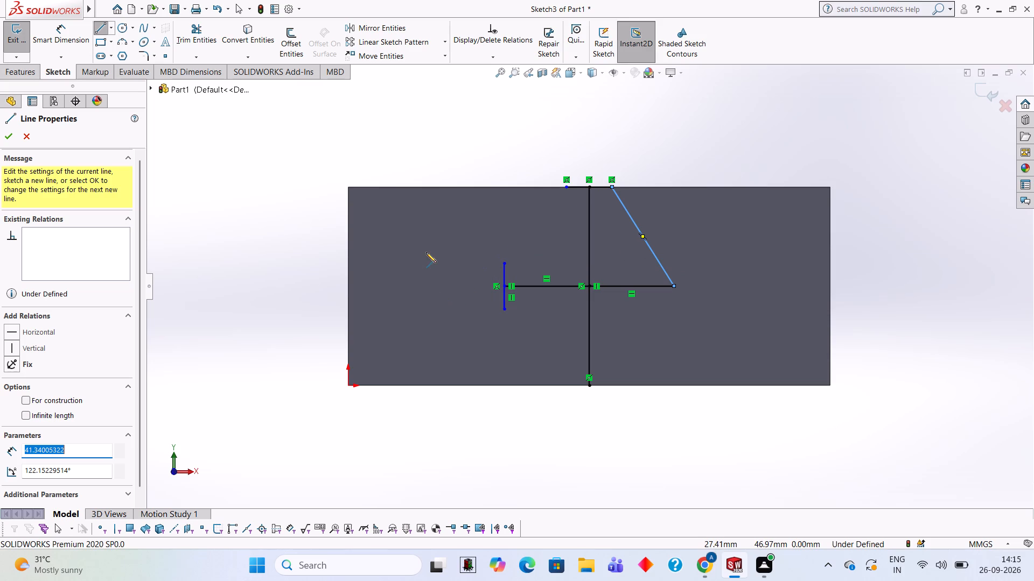
Draw a slanted line from the top line's left end to the upper end of the left vertical line.
click(565, 186)
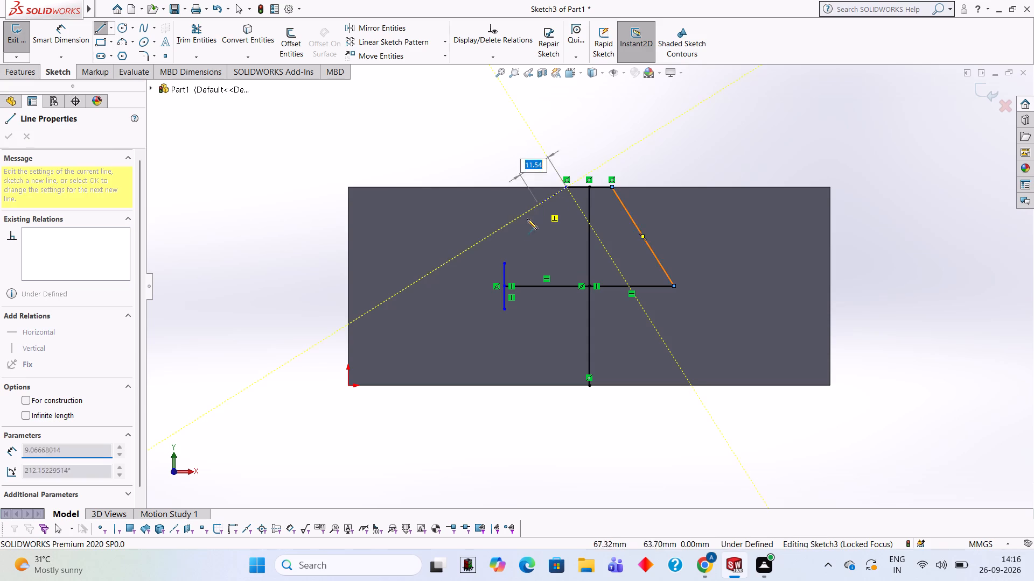
click(506, 264)
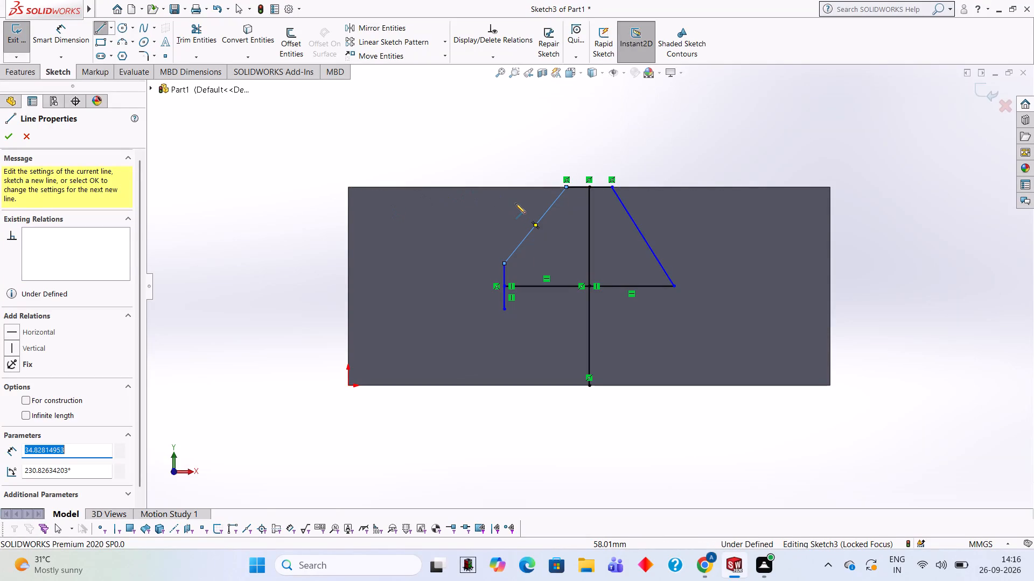
Trim away the slanted line on the right side of the profile.
click(209, 36)
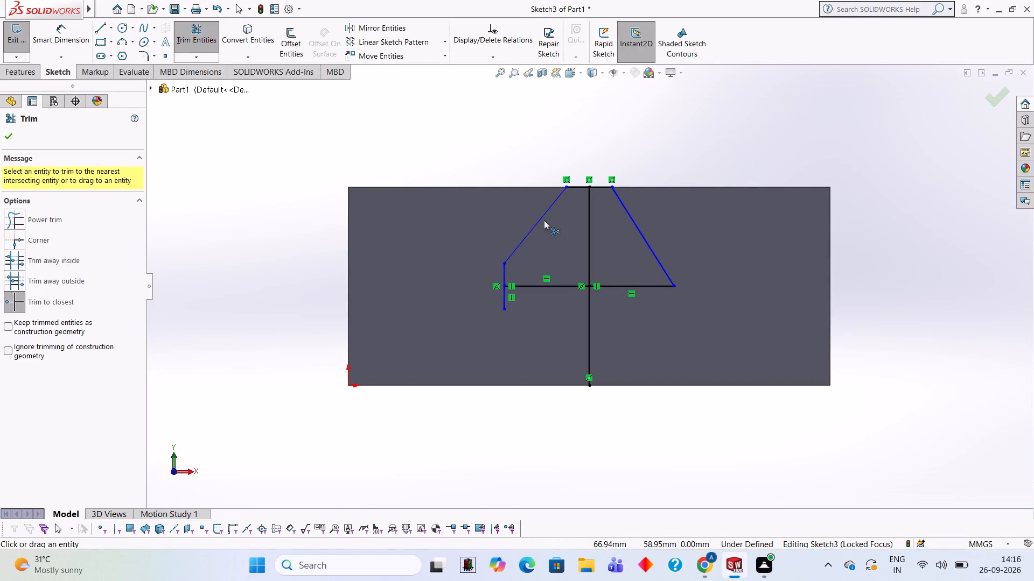
click(647, 241)
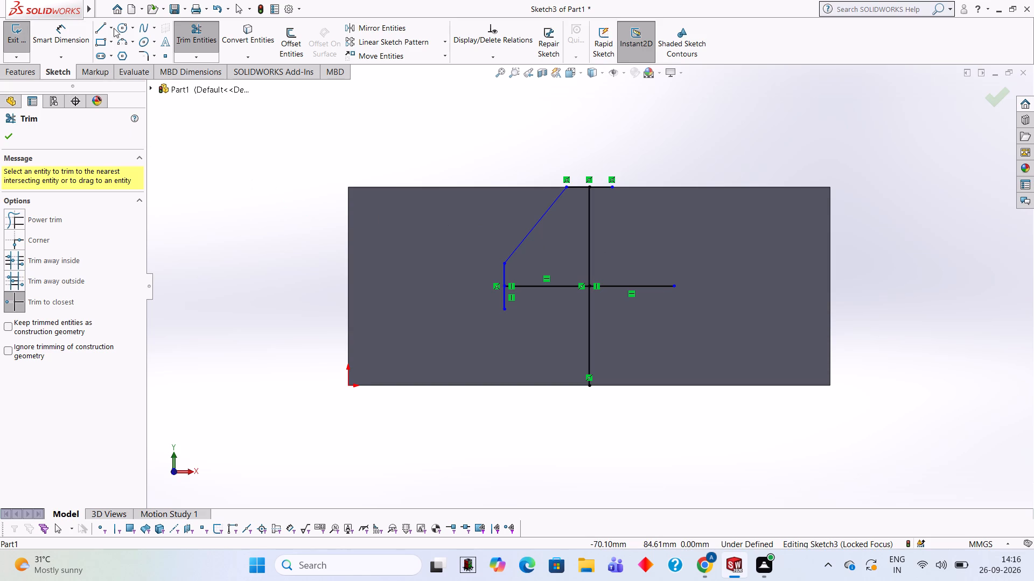
Draw an 8 mm line up from the right end of the right horizontal line, with a 16 mm line back down.
click(98, 30)
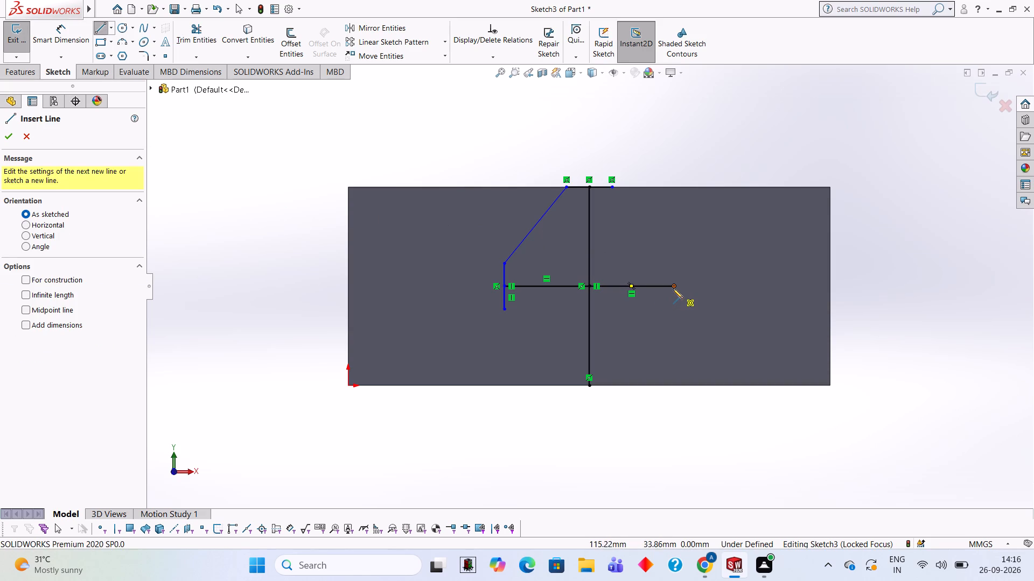
click(673, 285)
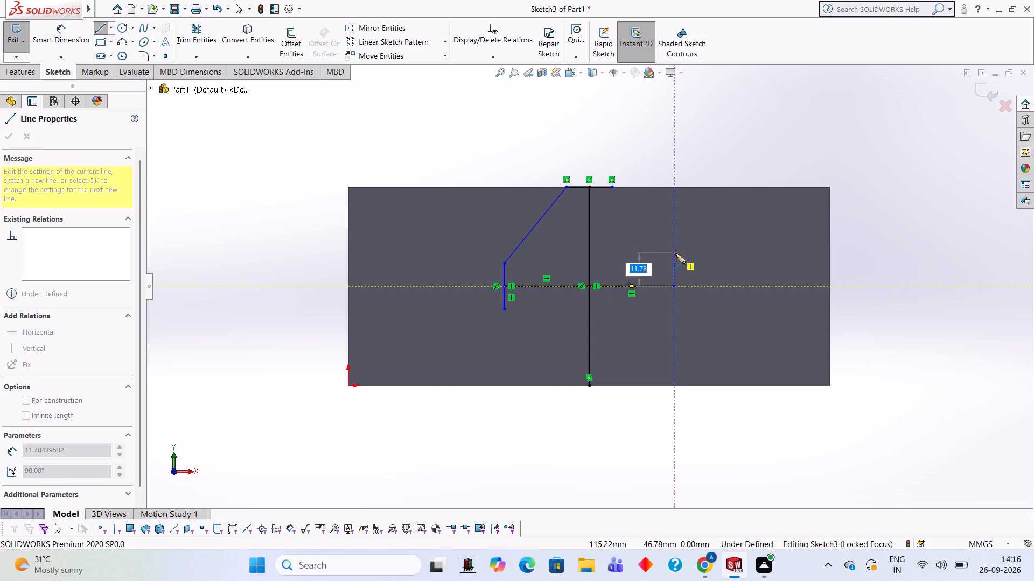
key(8)
key(Return)
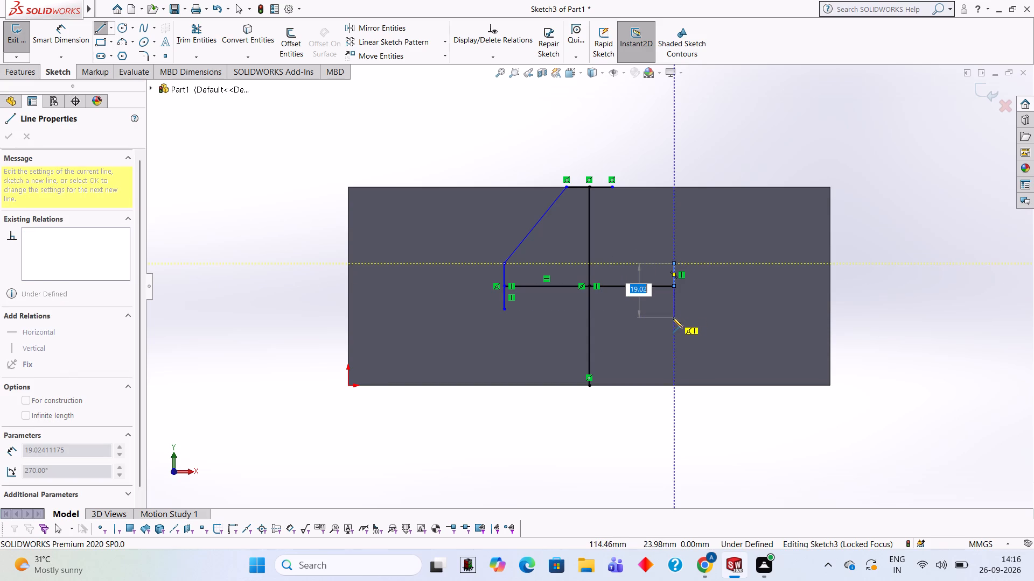
text(16)
key(Return)
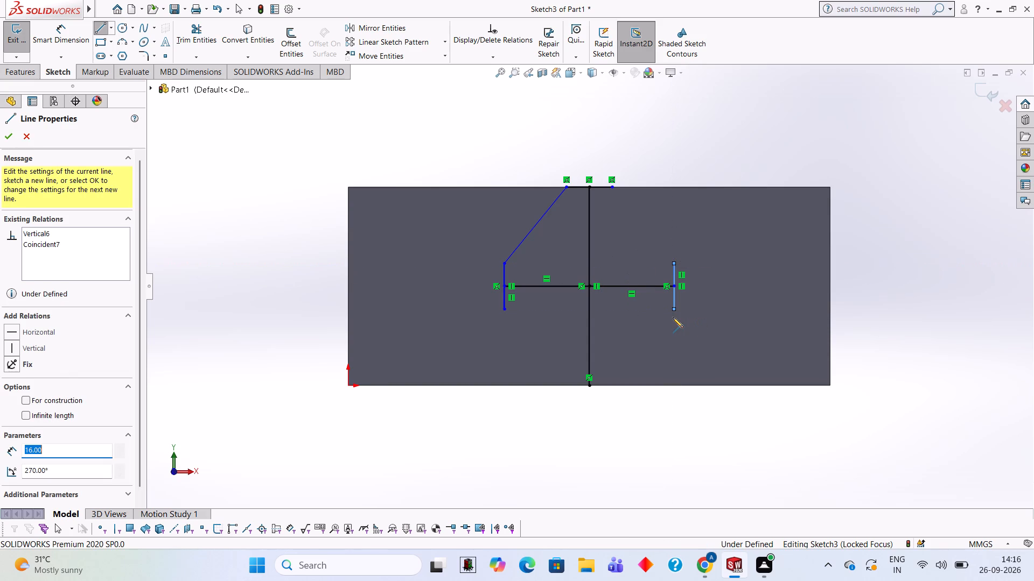
key(Escape)
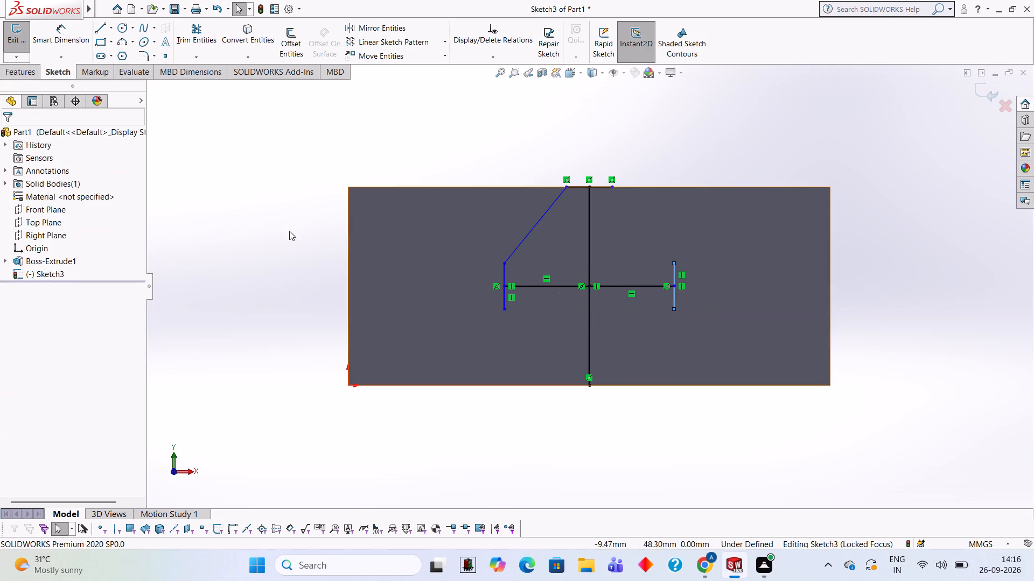
Draw an 8 mm line right along the plate's bottom edge from the centre line's lower end, with a 16 mm line back left.
click(103, 27)
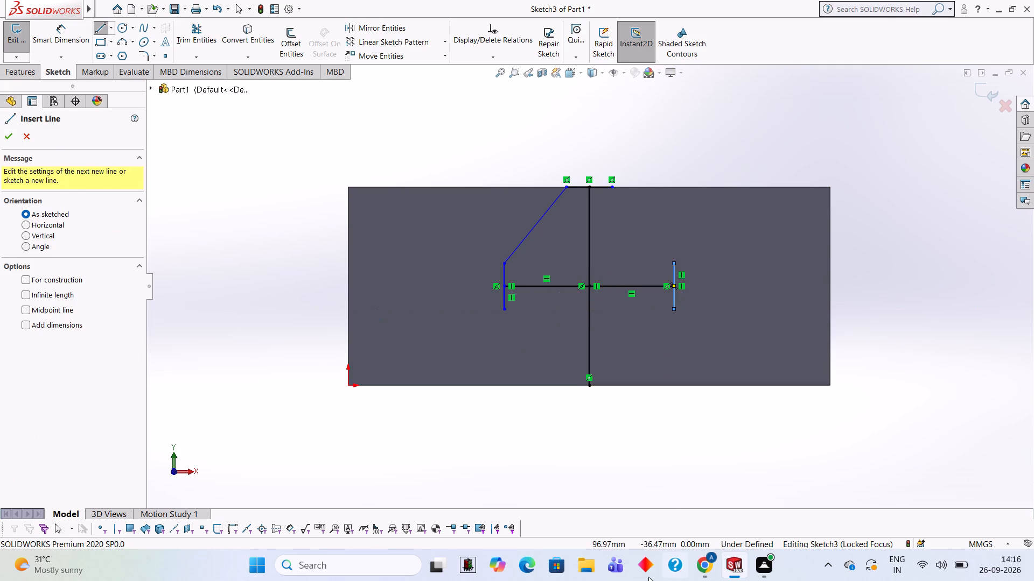
click(589, 386)
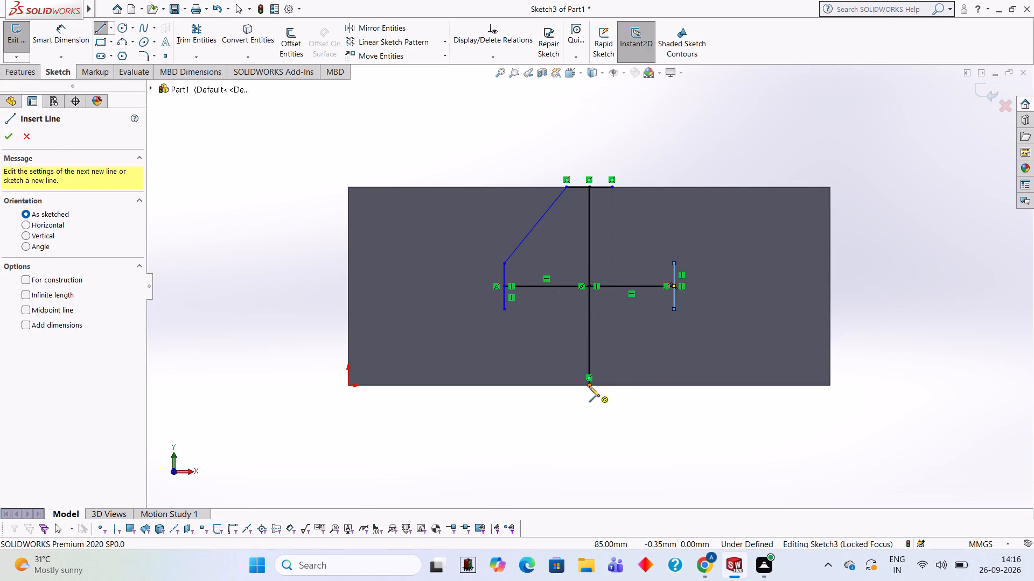
key(8)
key(Return)
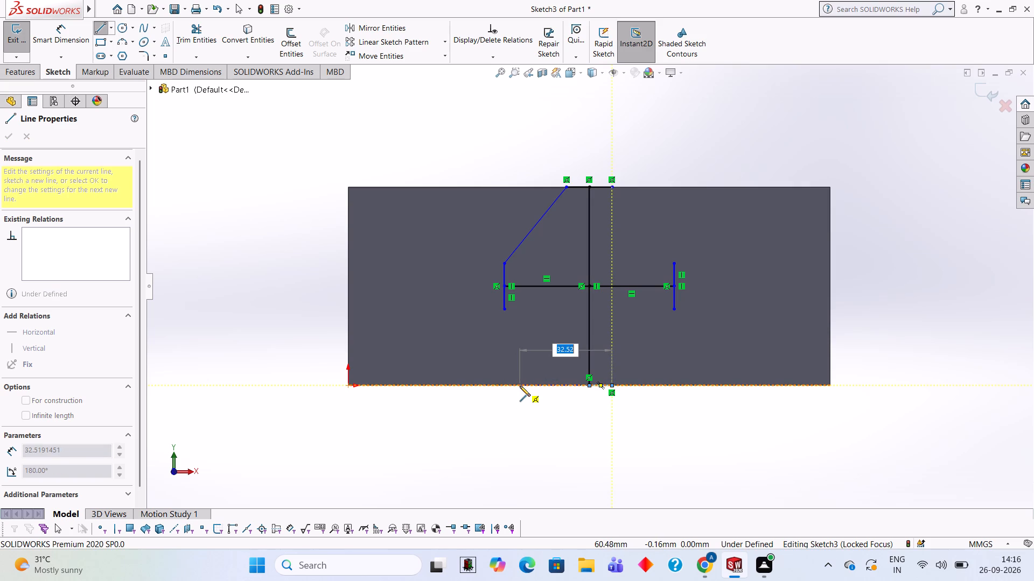
text(16)
key(Return)
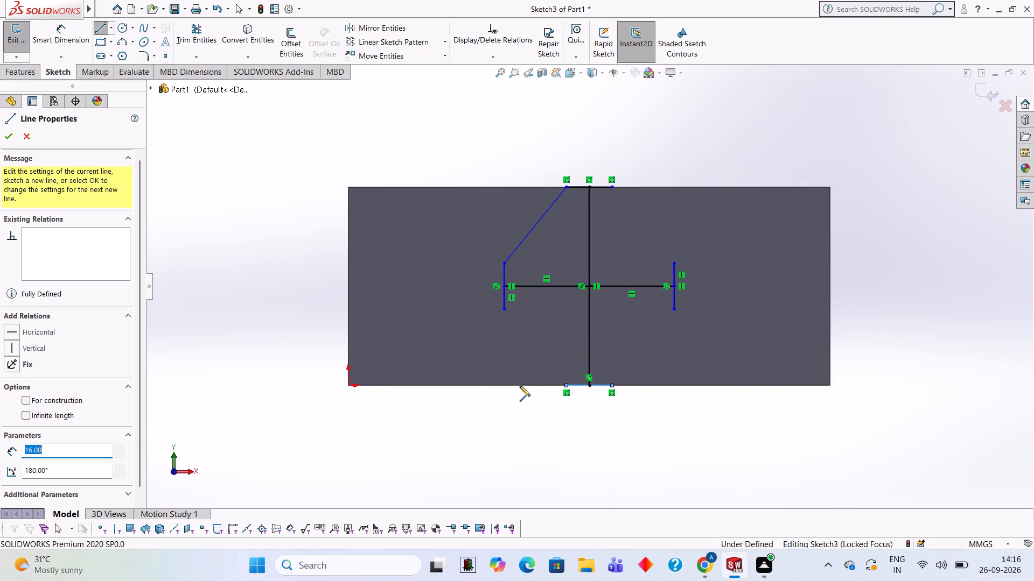
Close the octagon with slanted lines at the lower-left, upper-right and lower-right, joining the ends of the short horizontal and vertical lines.
click(505, 310)
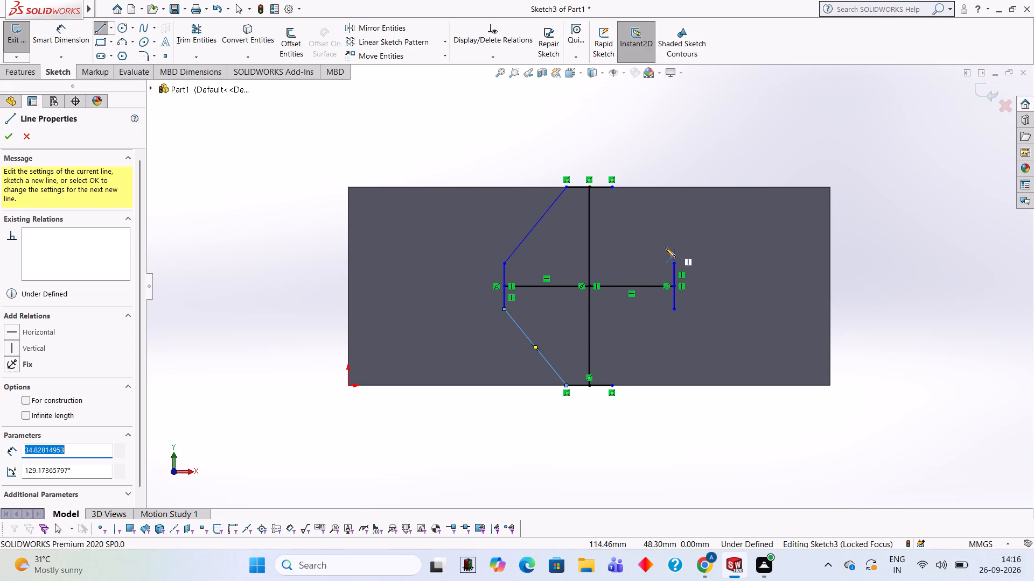
click(612, 188)
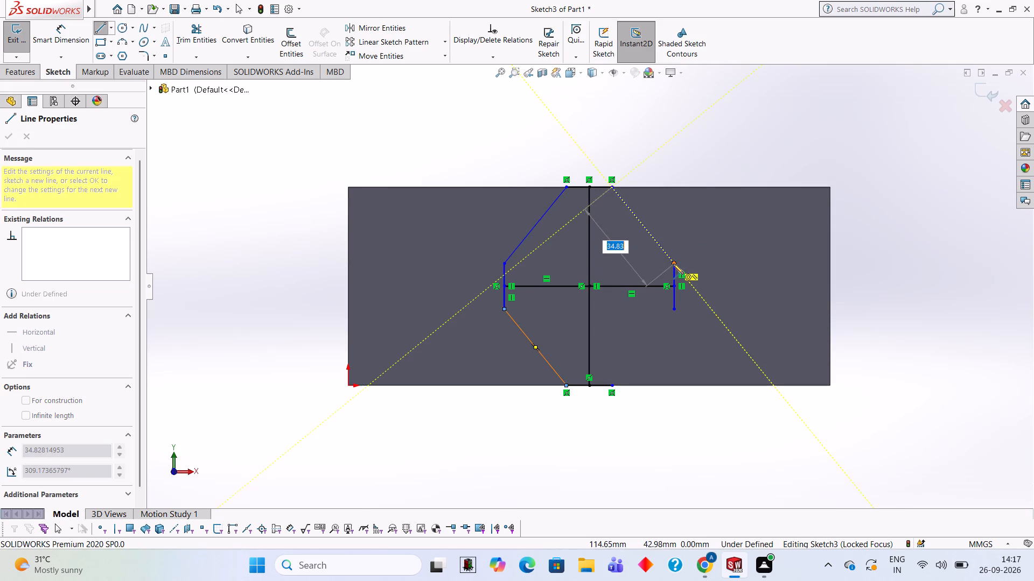
click(673, 264)
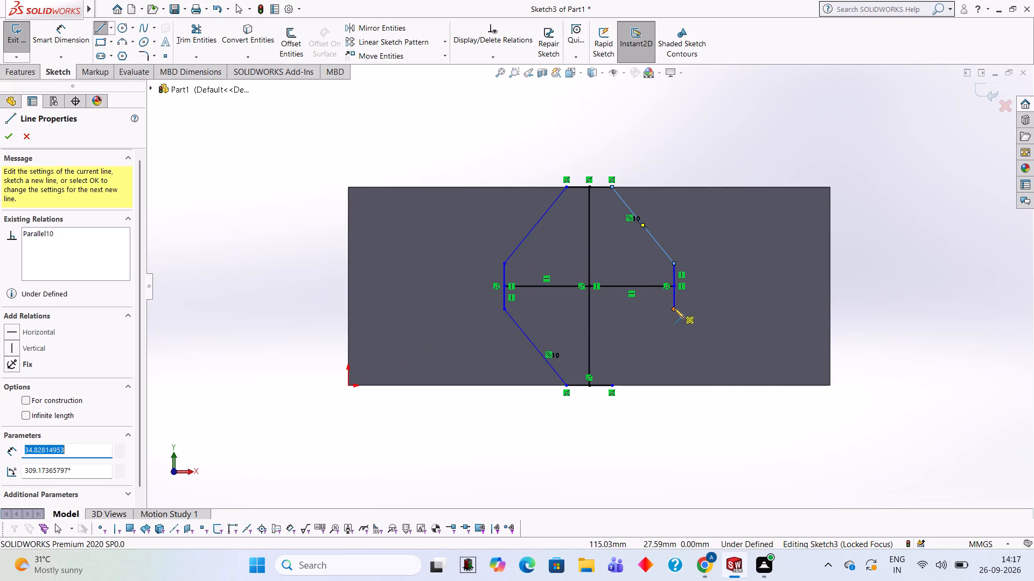
click(674, 308)
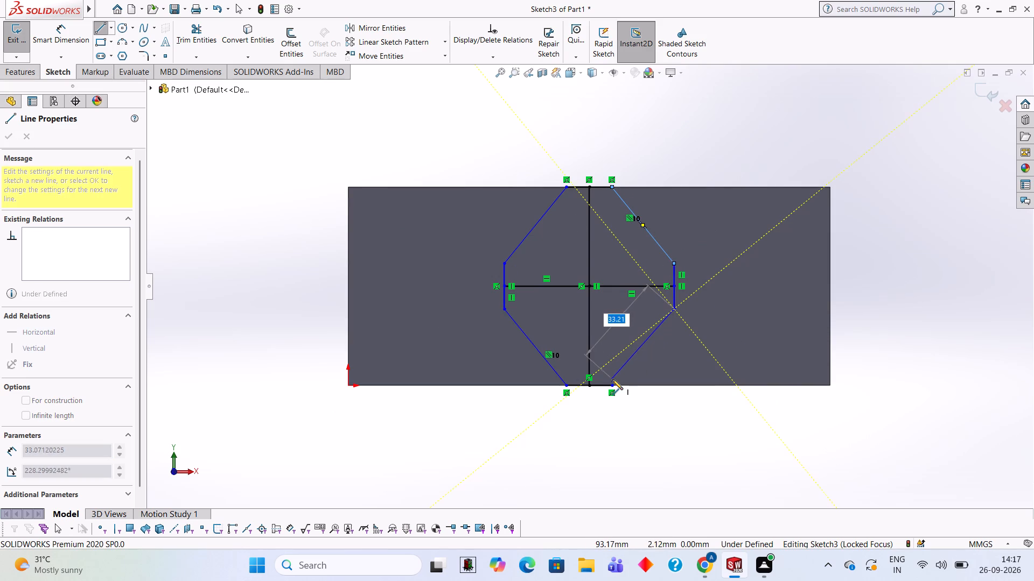
click(612, 385)
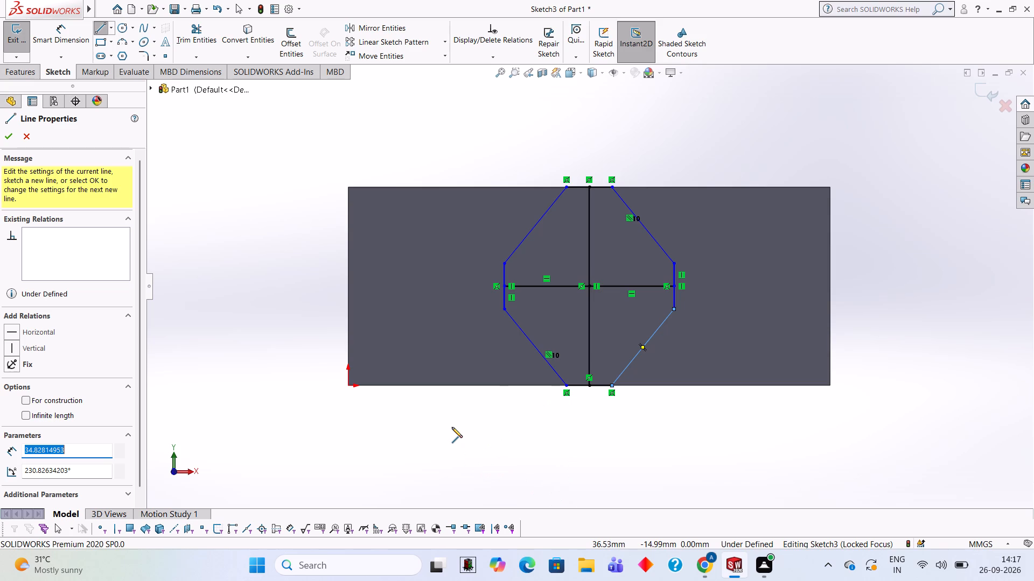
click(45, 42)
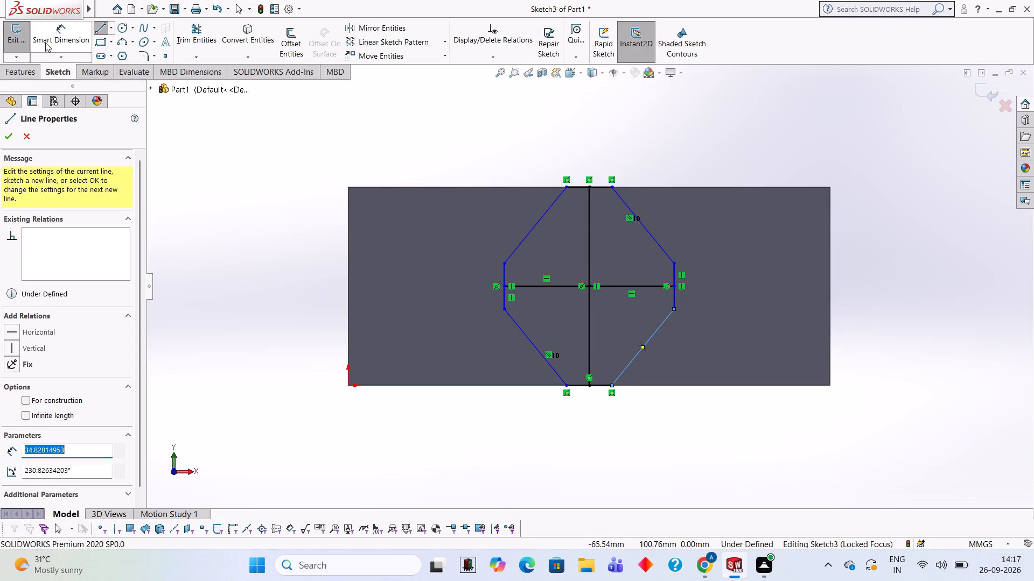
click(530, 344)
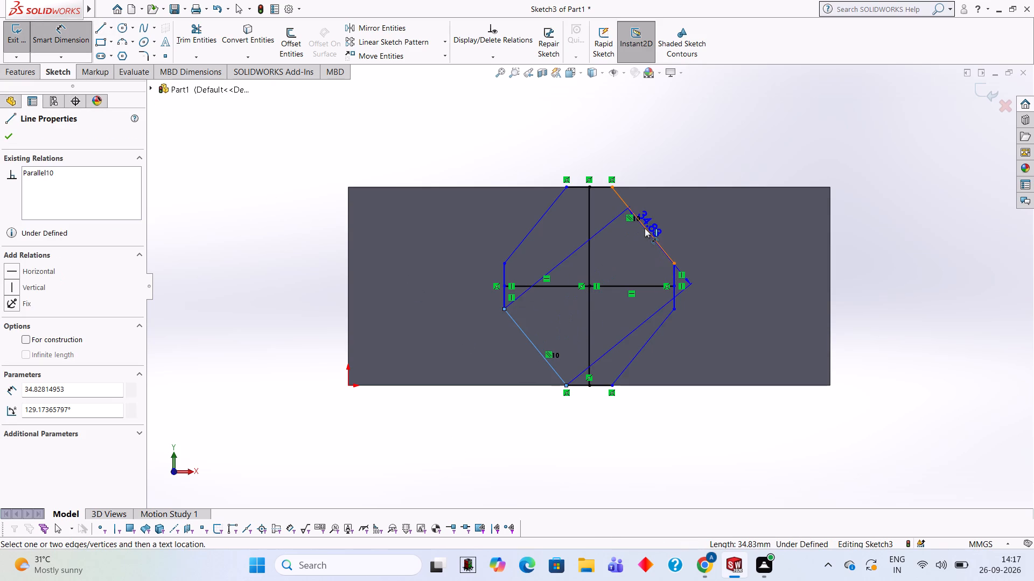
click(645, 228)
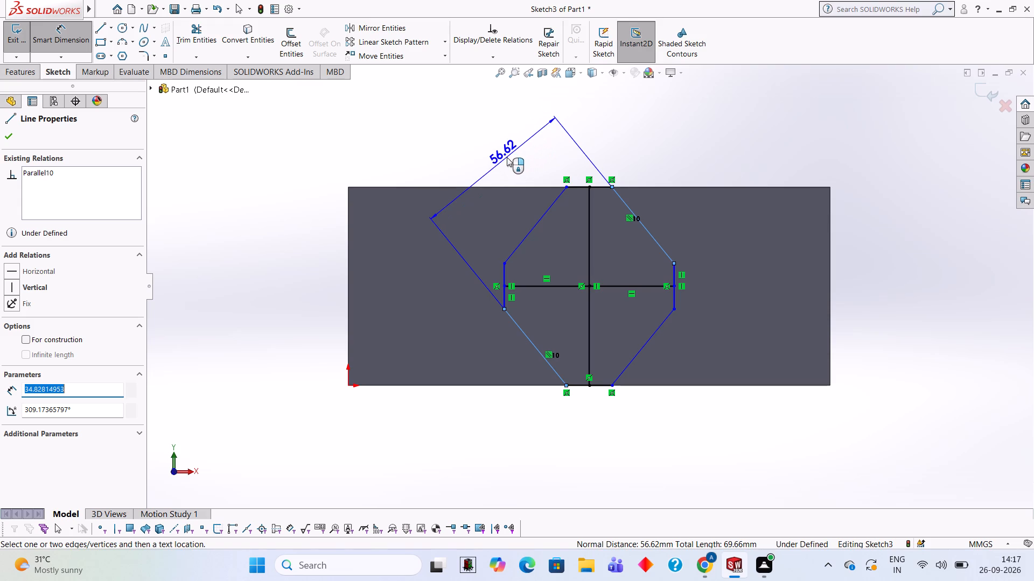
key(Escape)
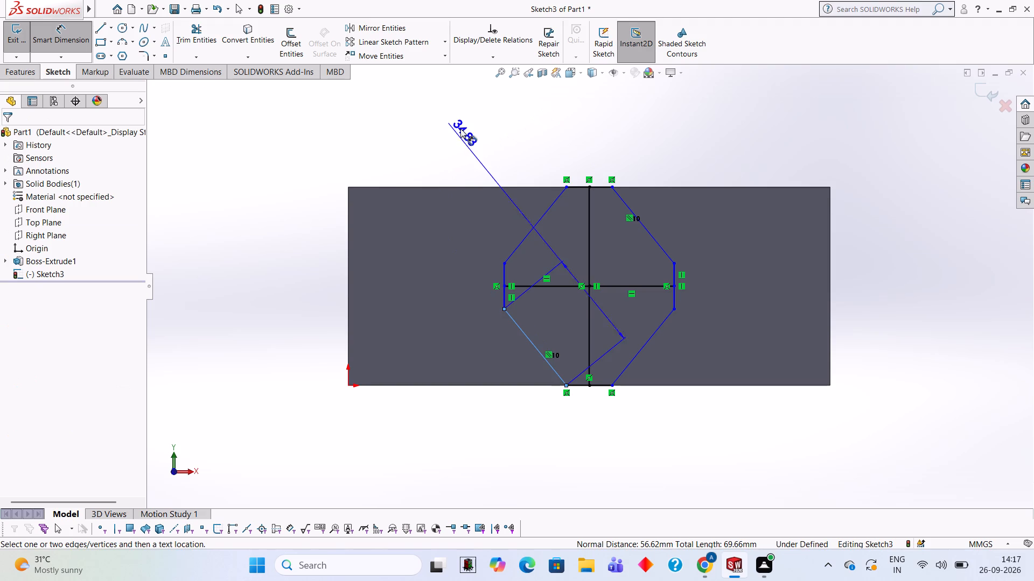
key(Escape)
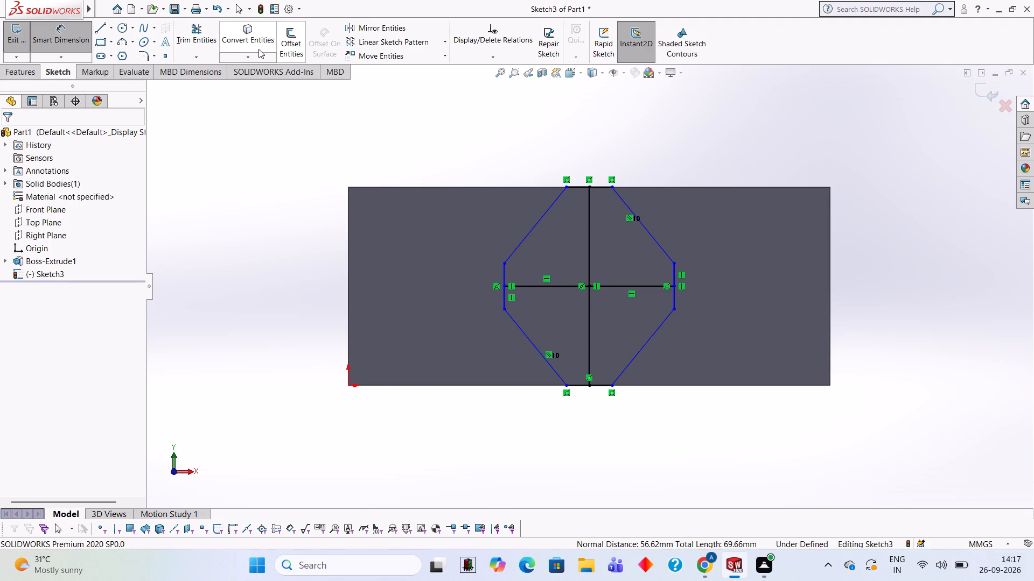
Trim away all four slanted sides of the octagon.
click(200, 31)
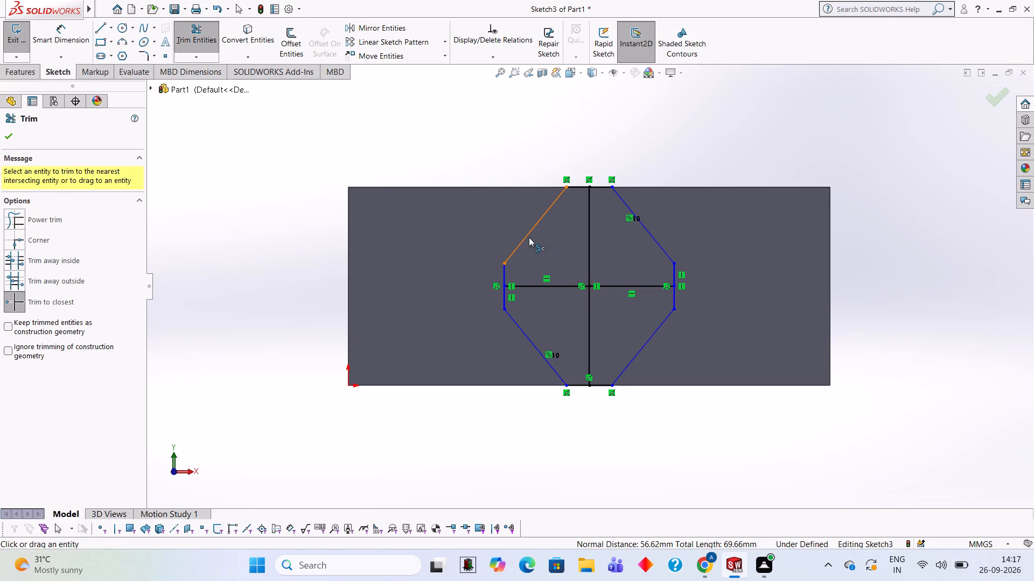
click(528, 237)
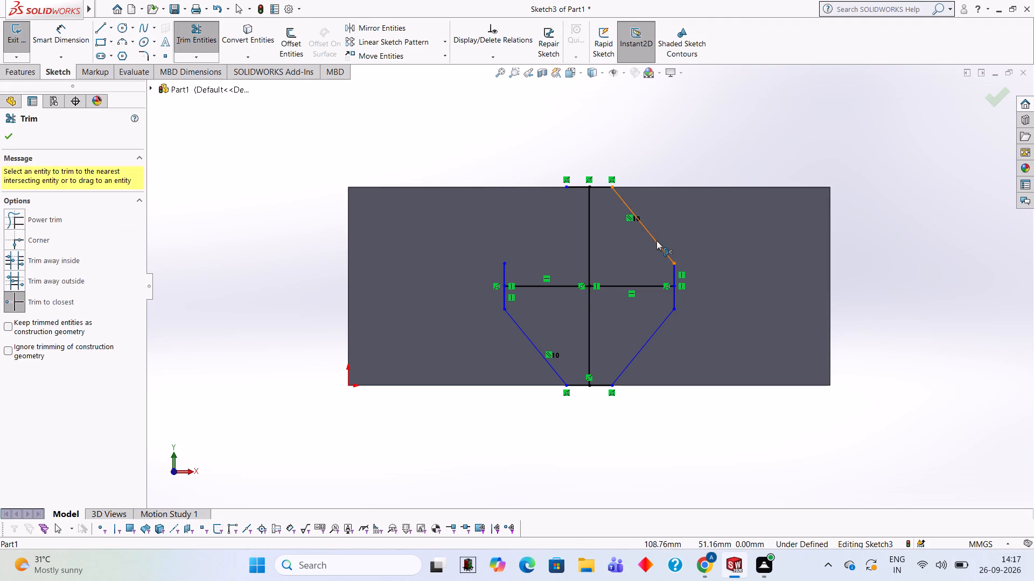
click(656, 240)
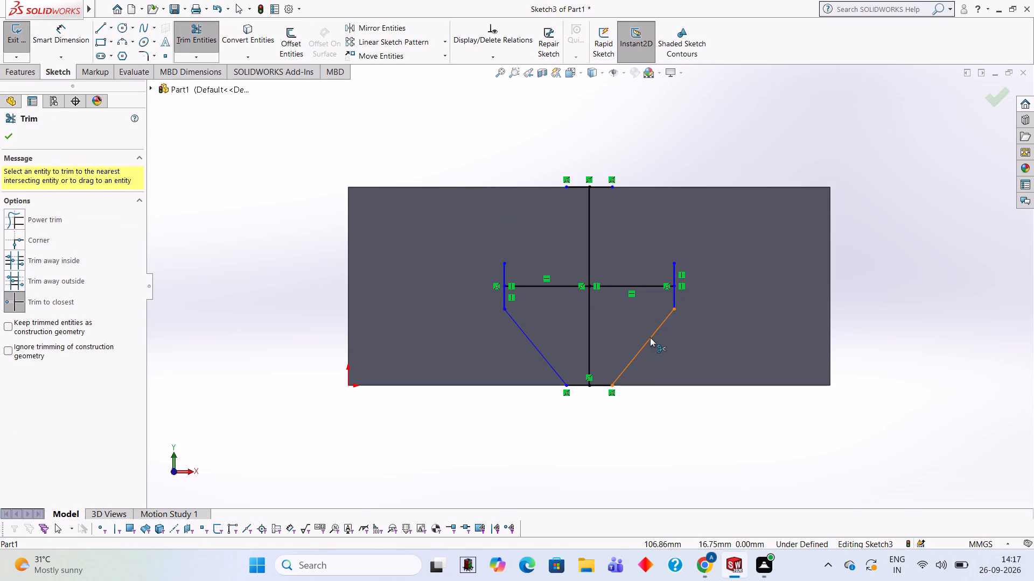
click(650, 337)
click(542, 351)
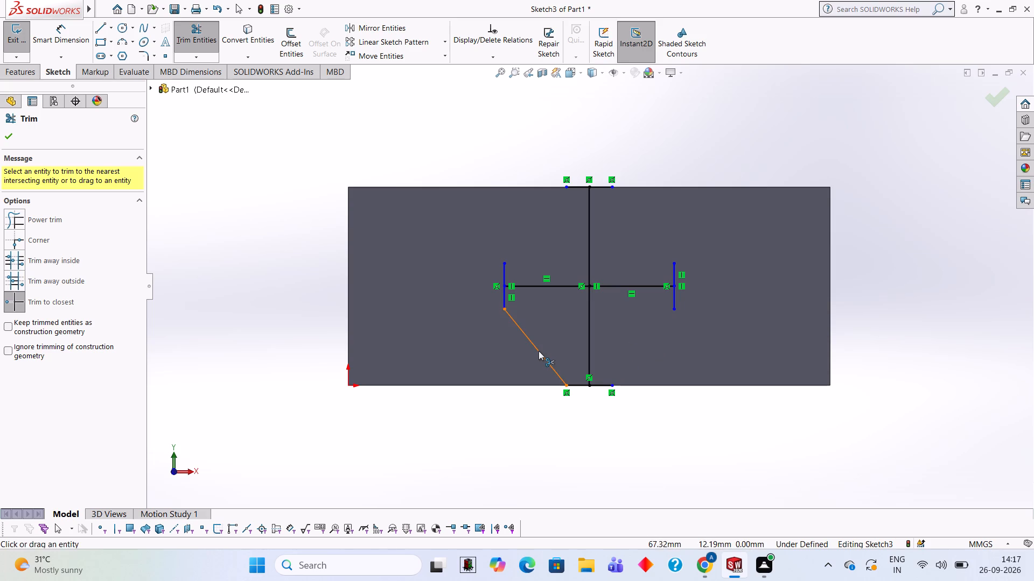
click(539, 351)
Trim away the vertical flats at both outer ends of the horizontal lines.
click(504, 270)
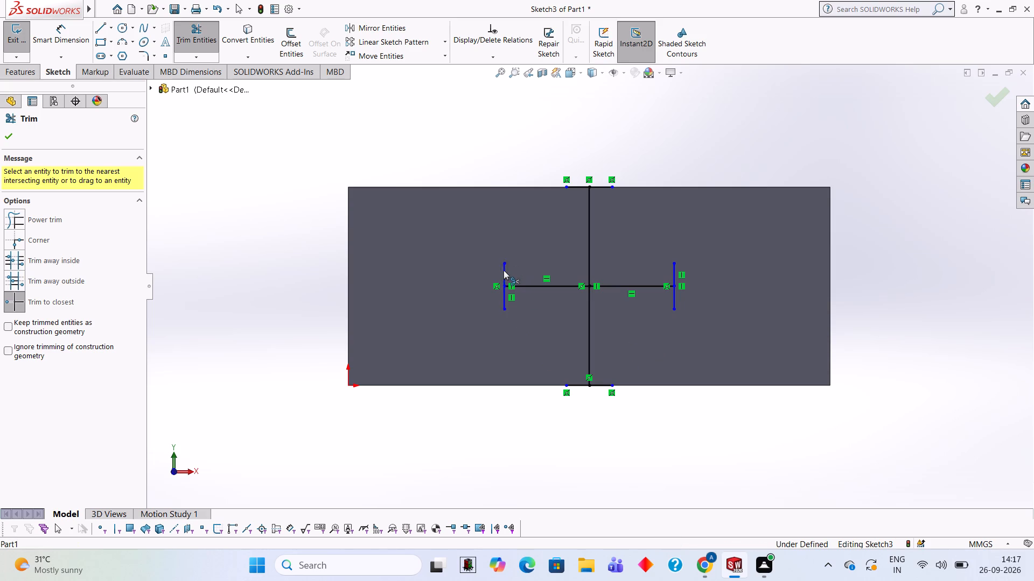
click(504, 296)
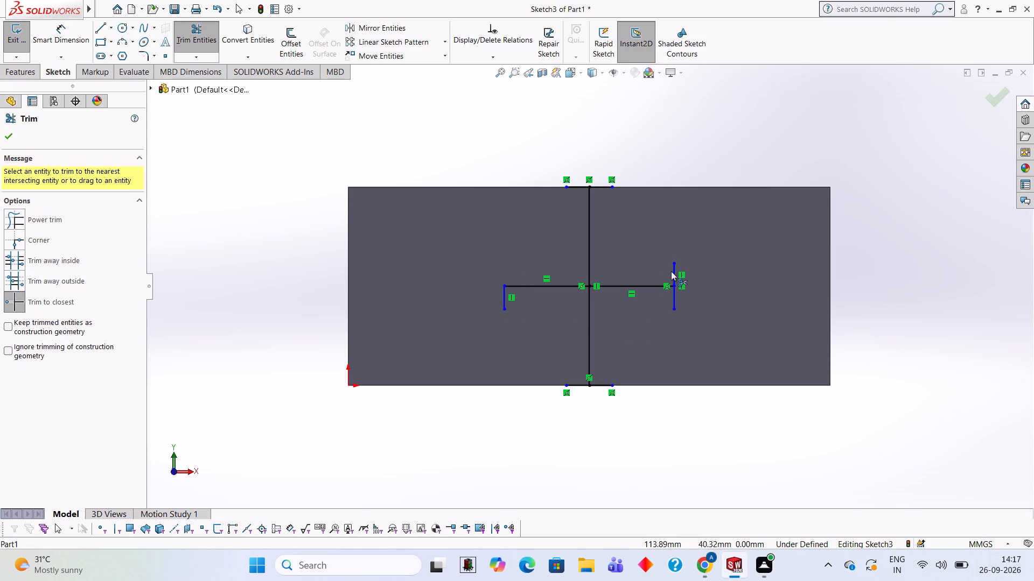
click(672, 271)
click(673, 302)
click(675, 279)
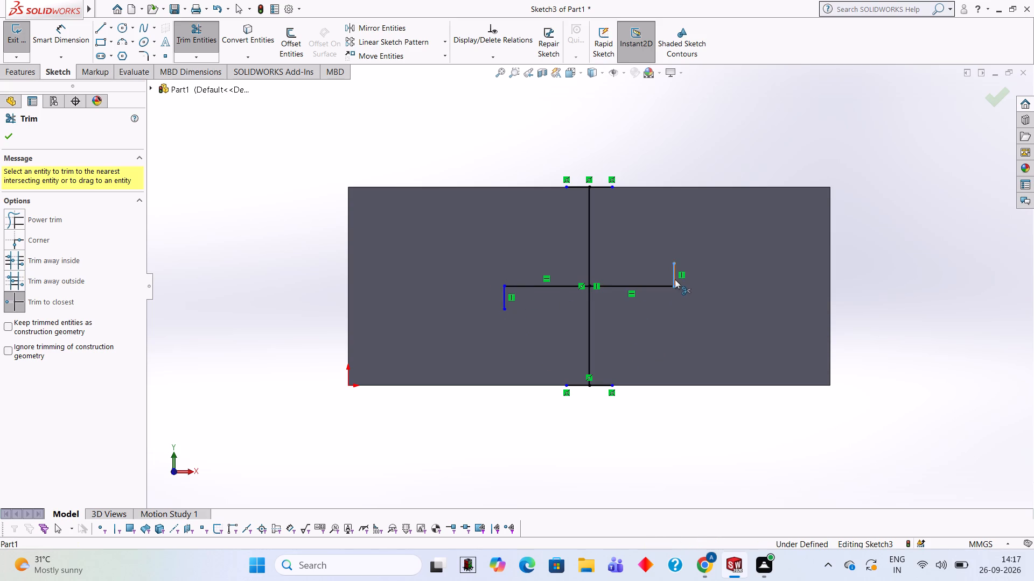
click(502, 298)
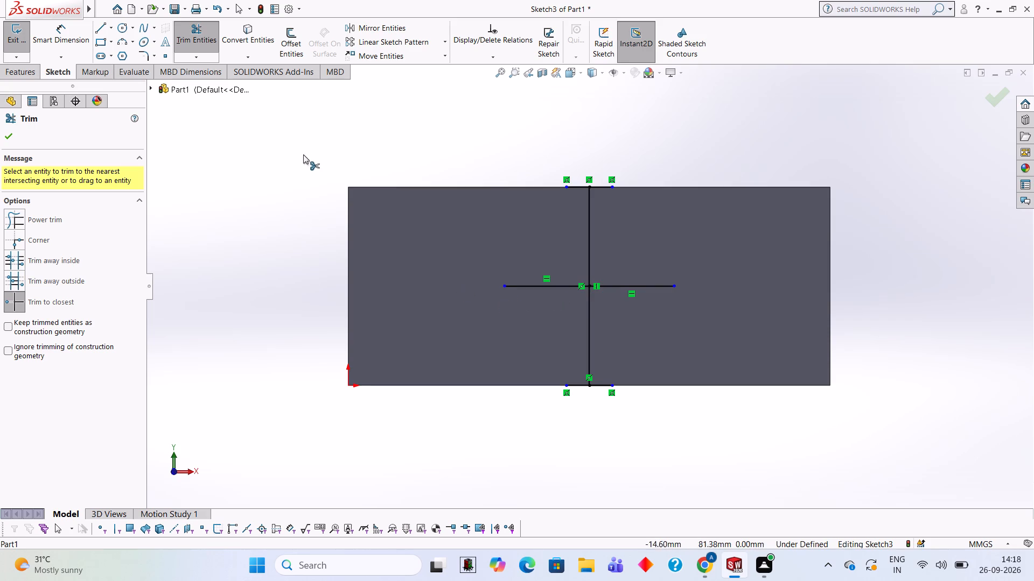
Extend the horizontal centre lines outward with a 5 mm horizontal line at the left end and another at the right end.
click(106, 29)
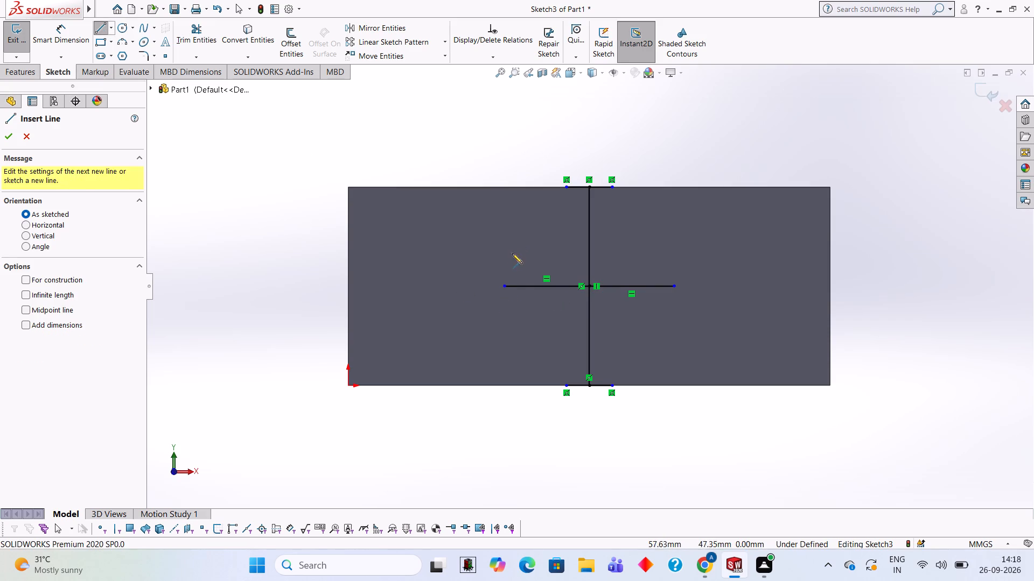
click(505, 286)
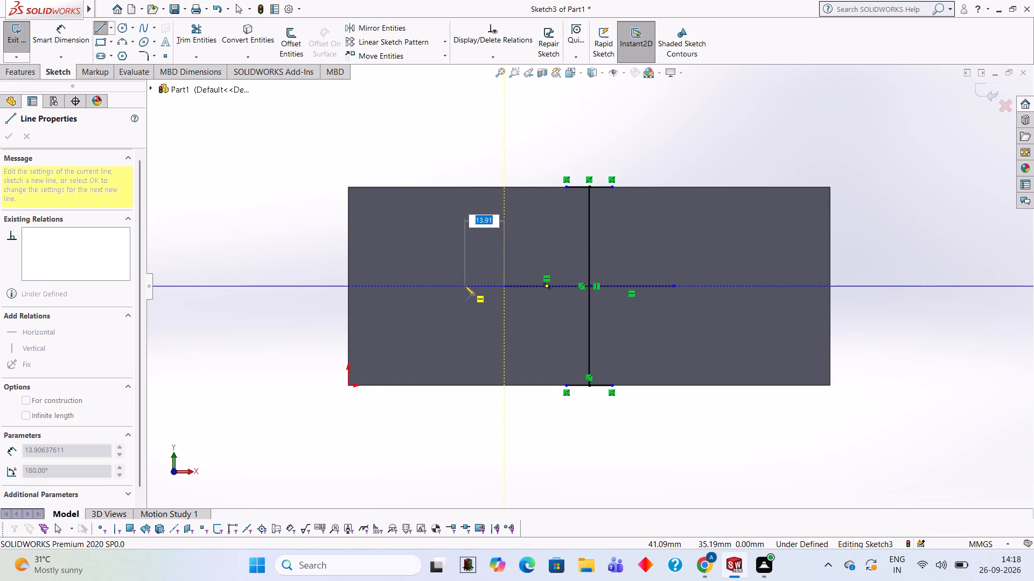
key(5)
key(Return)
key(Escape)
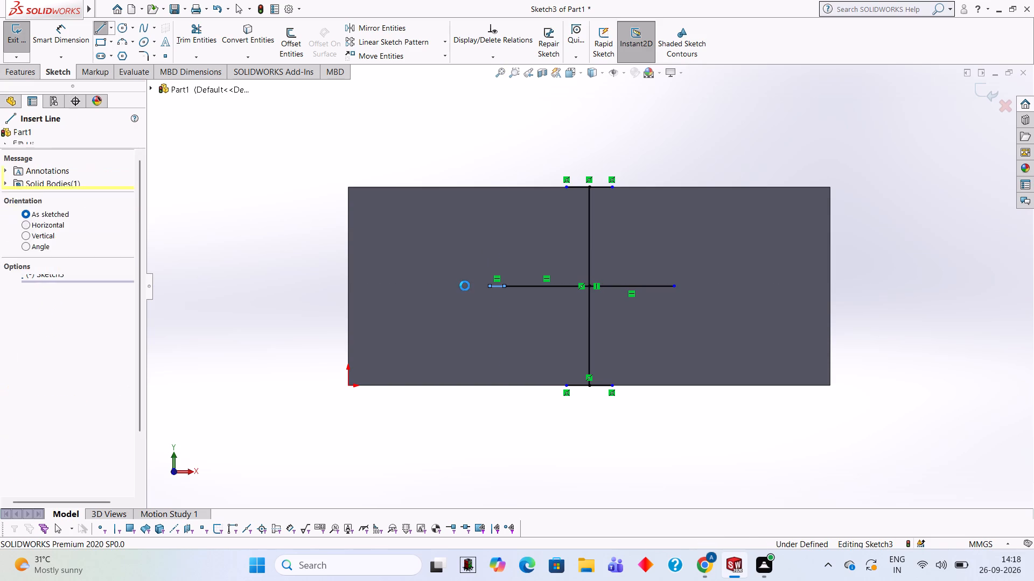
click(103, 26)
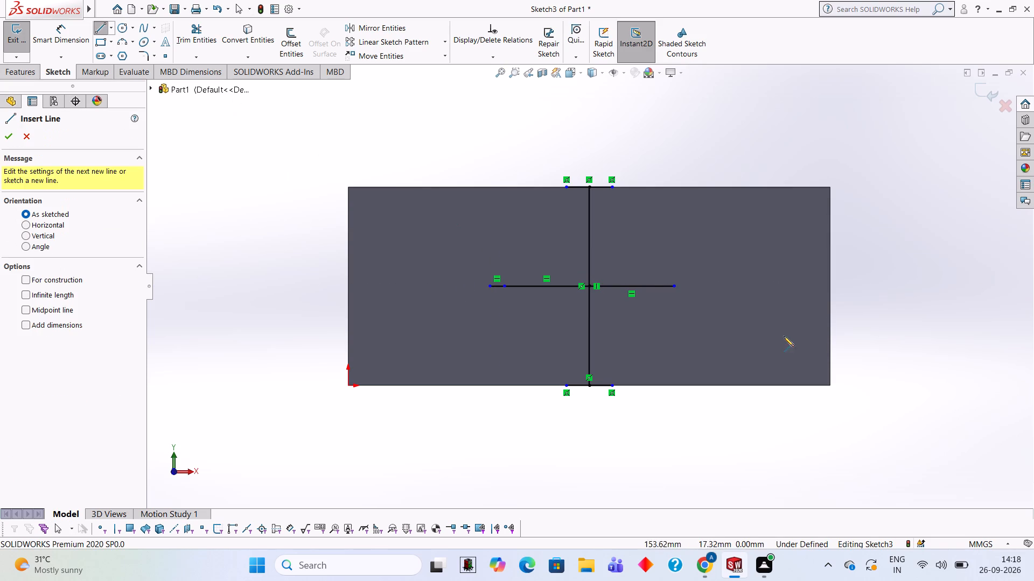
click(675, 284)
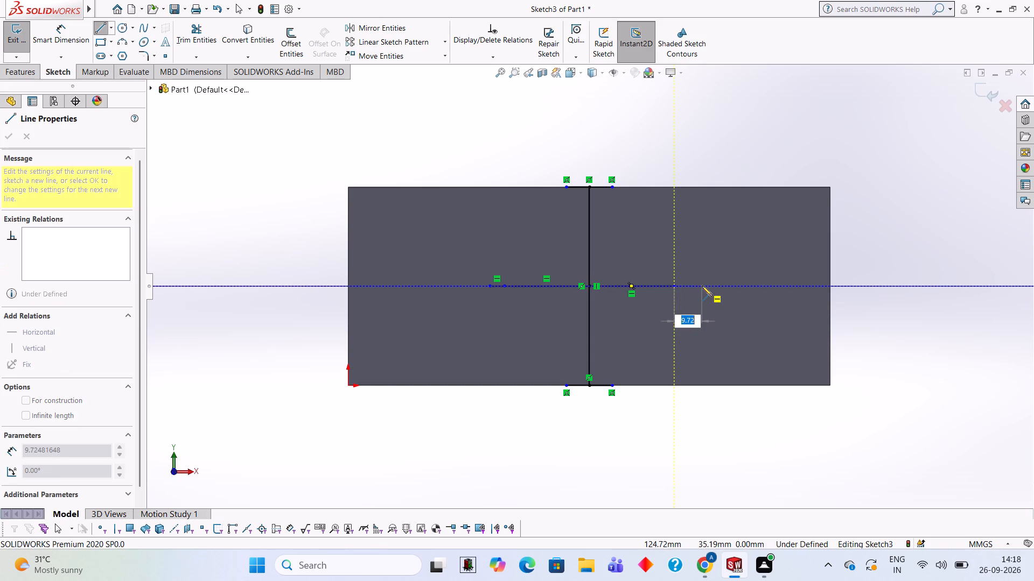
key(5)
key(Return)
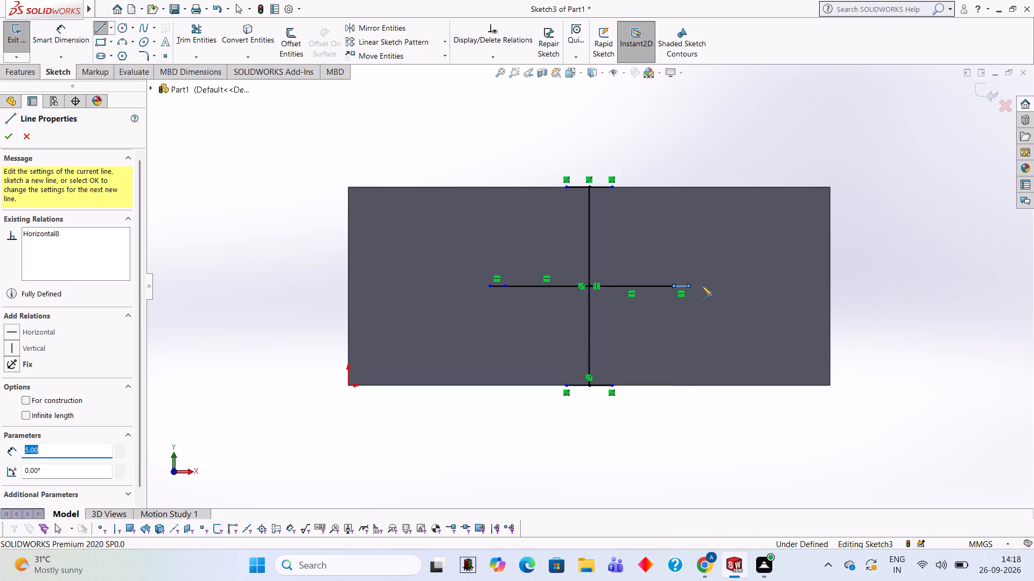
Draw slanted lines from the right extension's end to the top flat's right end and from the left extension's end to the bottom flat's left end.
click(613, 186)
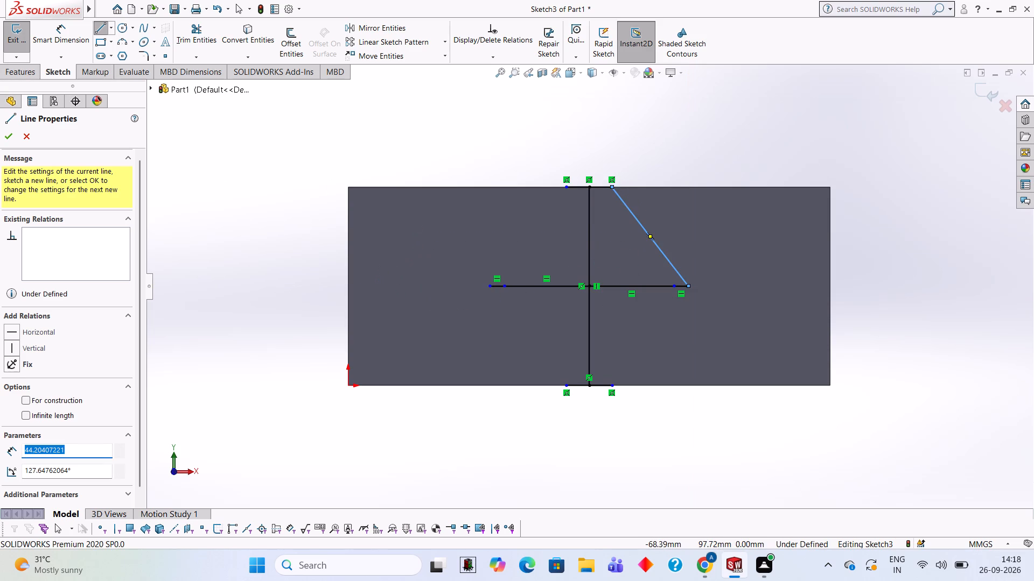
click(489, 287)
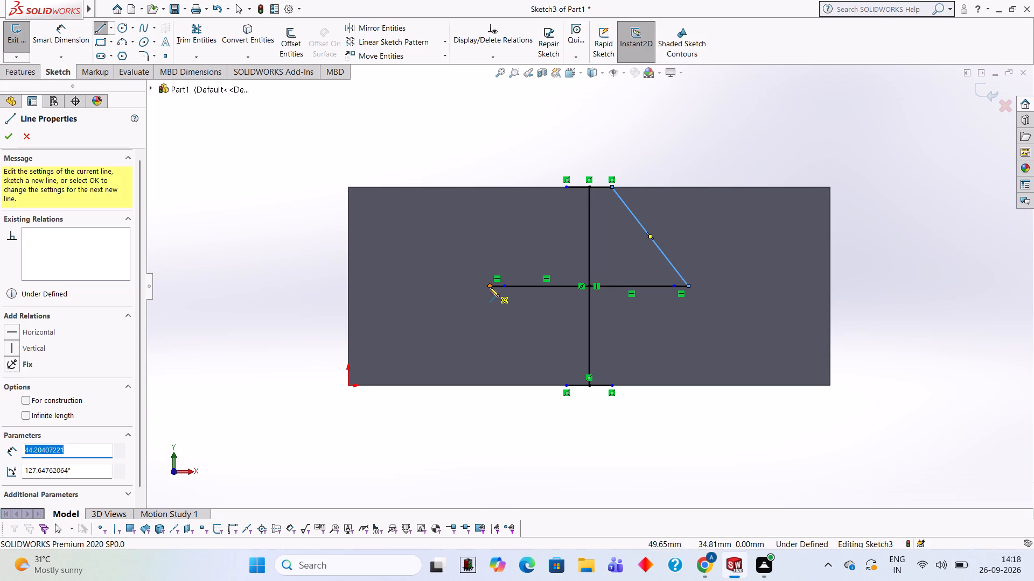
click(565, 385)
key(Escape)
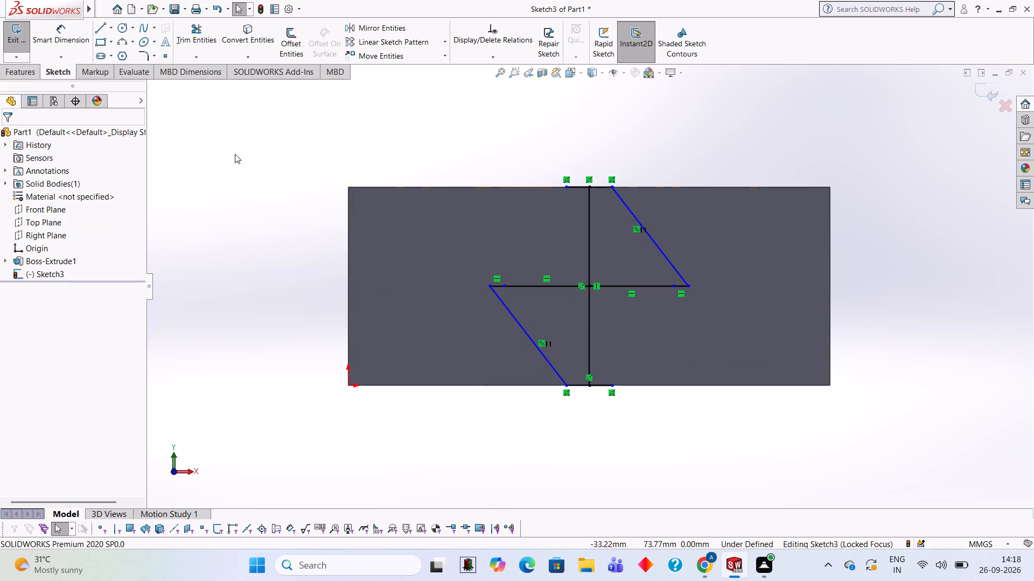
Measure the distance between the two parallel slanted lines with Smart Dimension, without placing the dimension.
click(74, 32)
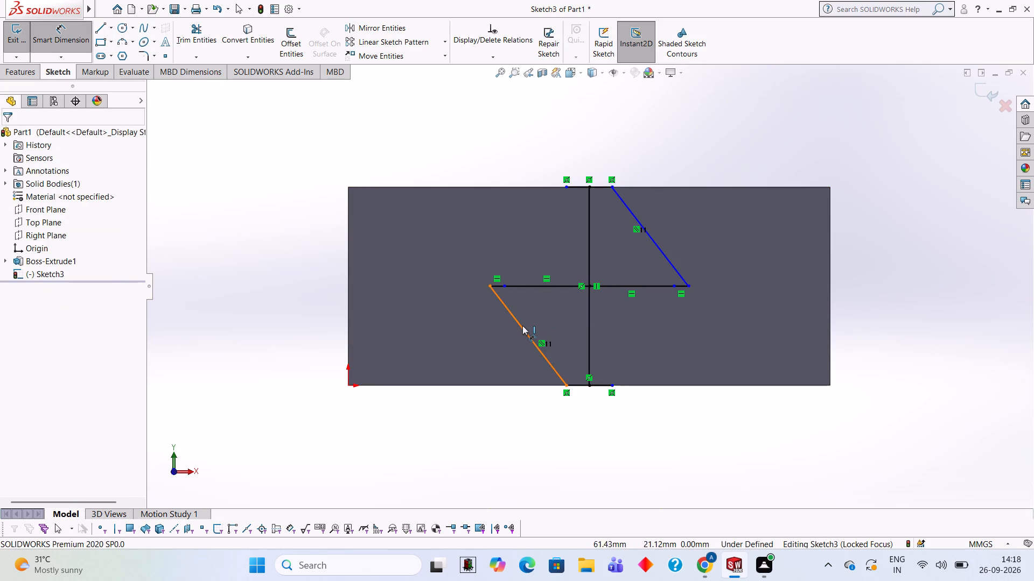
click(522, 325)
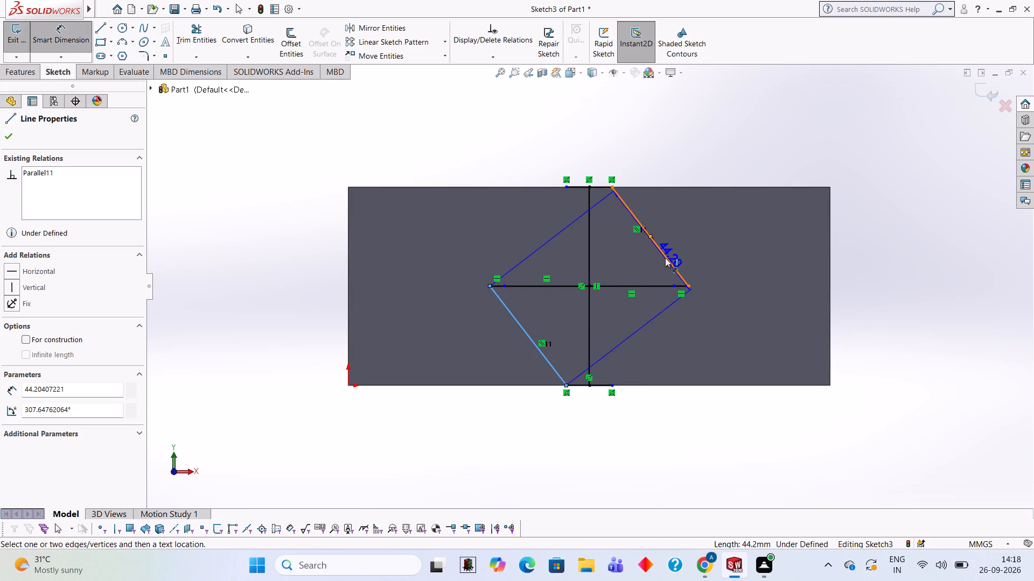
click(667, 258)
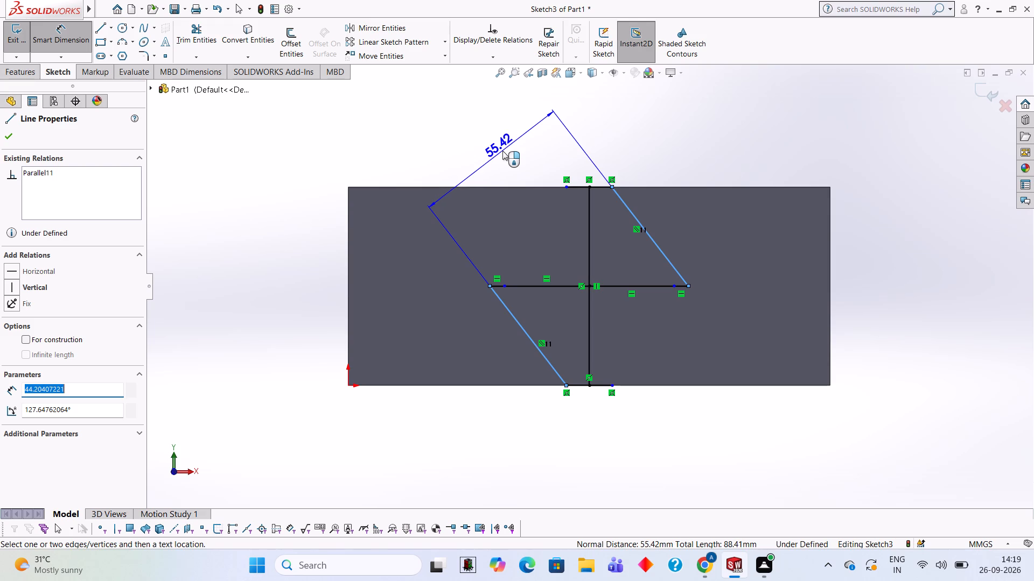
key(Escape)
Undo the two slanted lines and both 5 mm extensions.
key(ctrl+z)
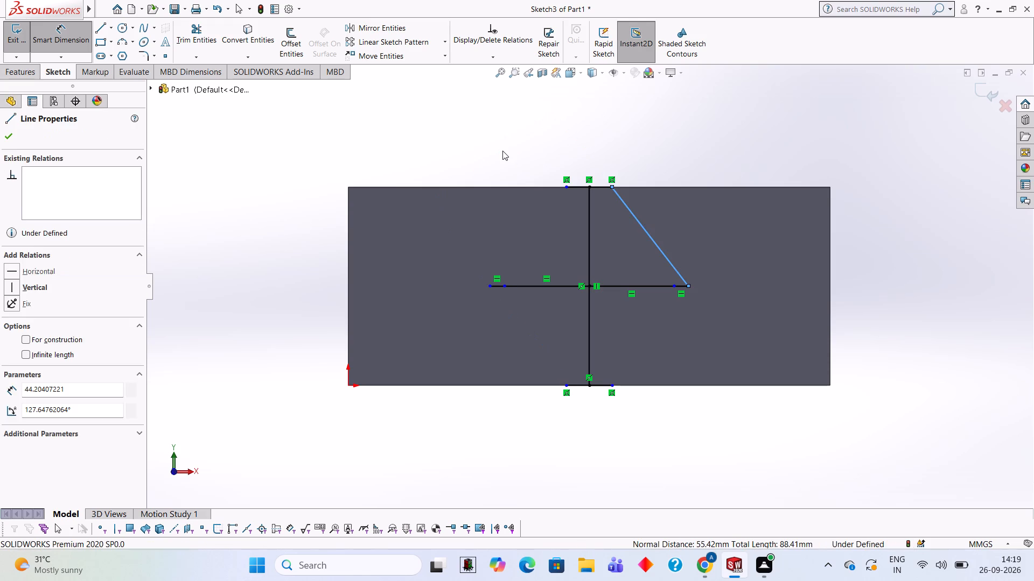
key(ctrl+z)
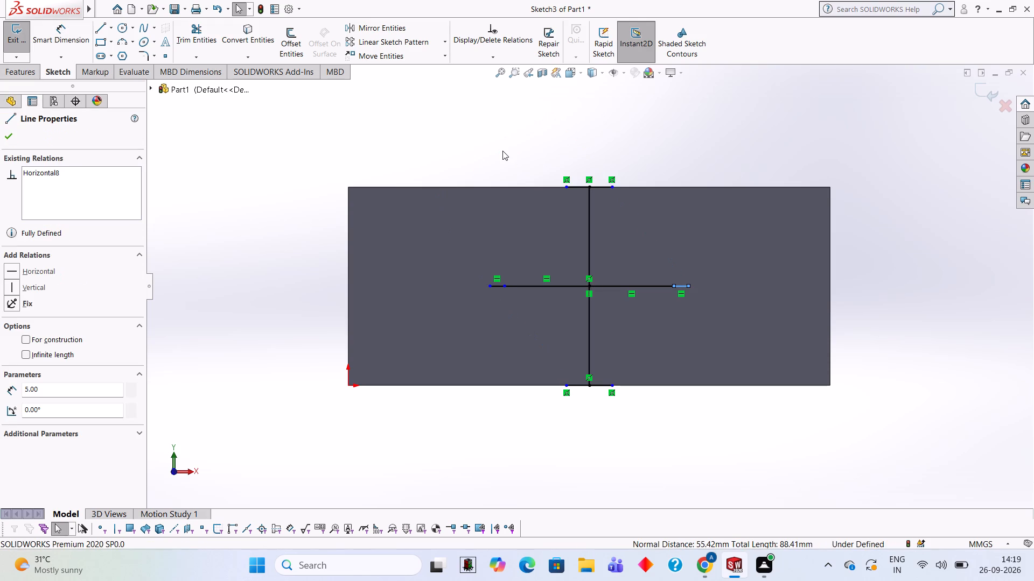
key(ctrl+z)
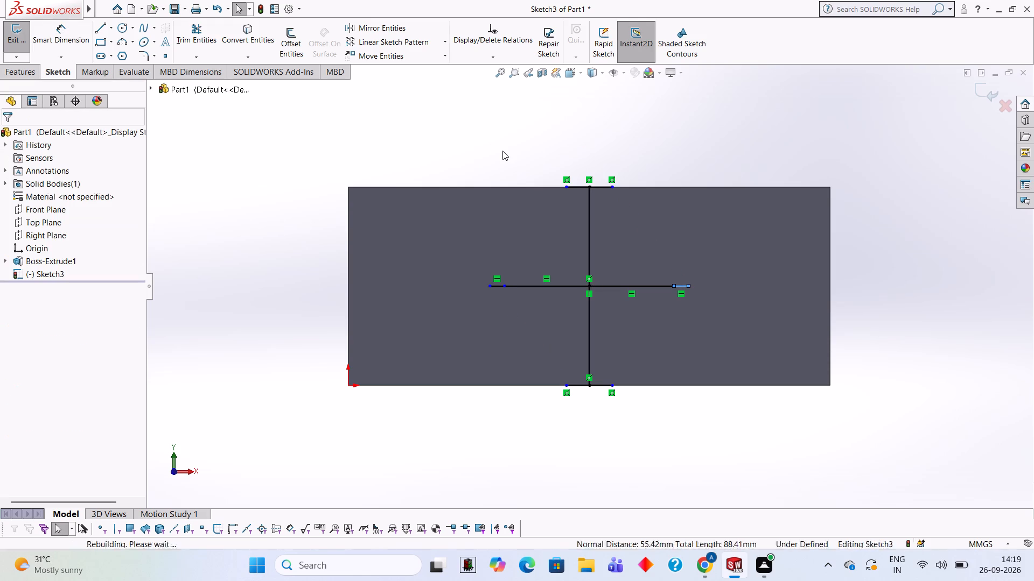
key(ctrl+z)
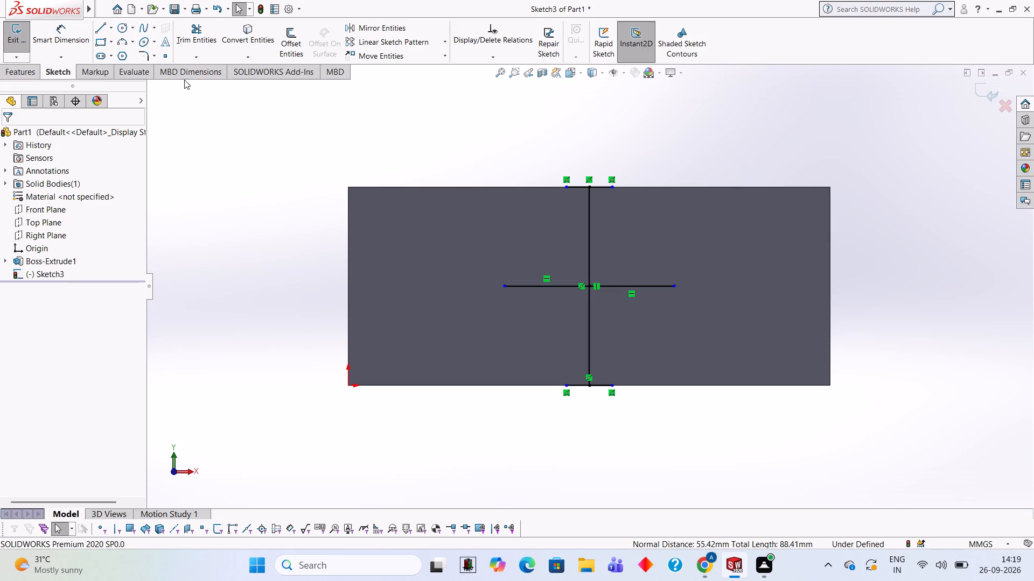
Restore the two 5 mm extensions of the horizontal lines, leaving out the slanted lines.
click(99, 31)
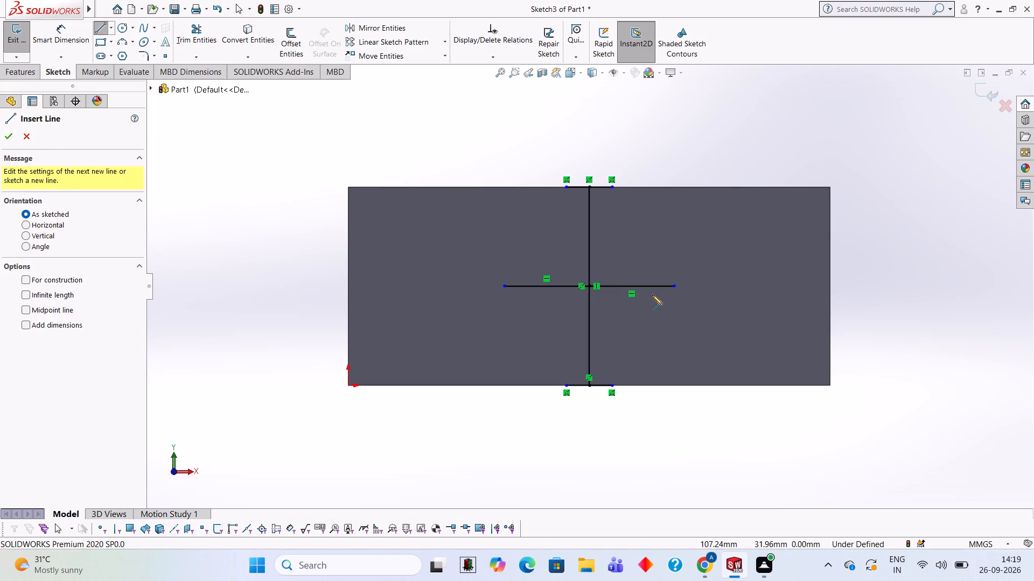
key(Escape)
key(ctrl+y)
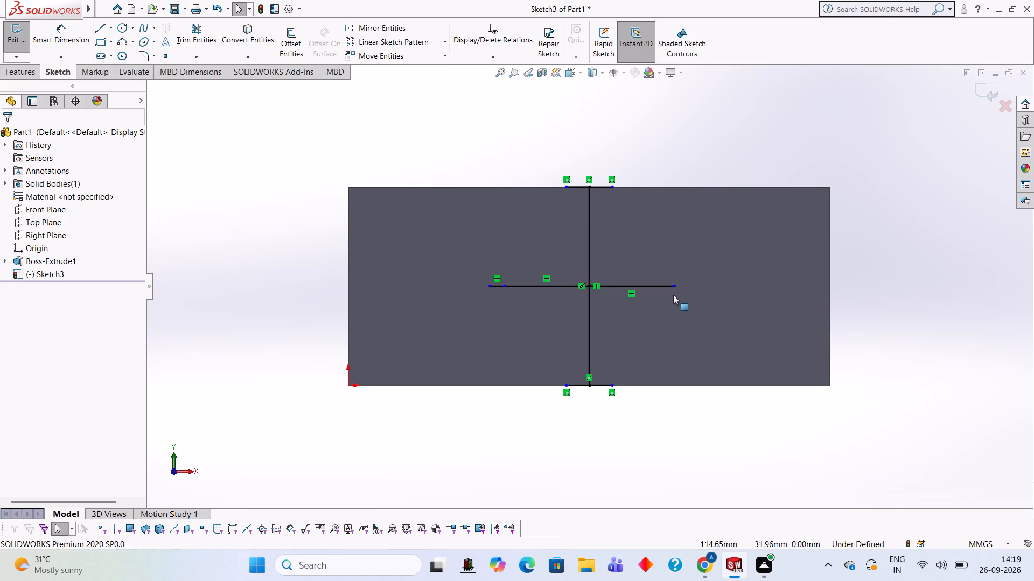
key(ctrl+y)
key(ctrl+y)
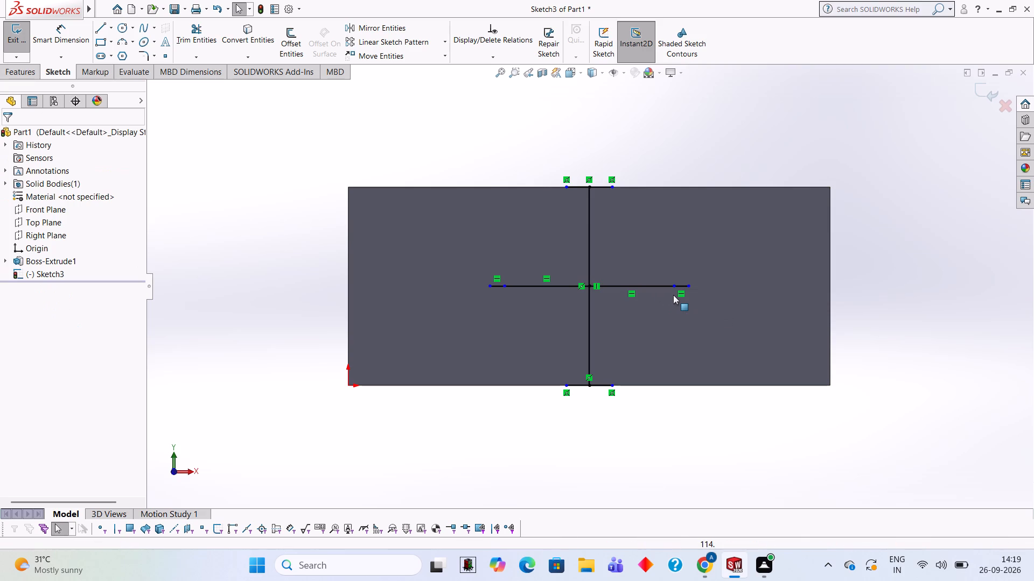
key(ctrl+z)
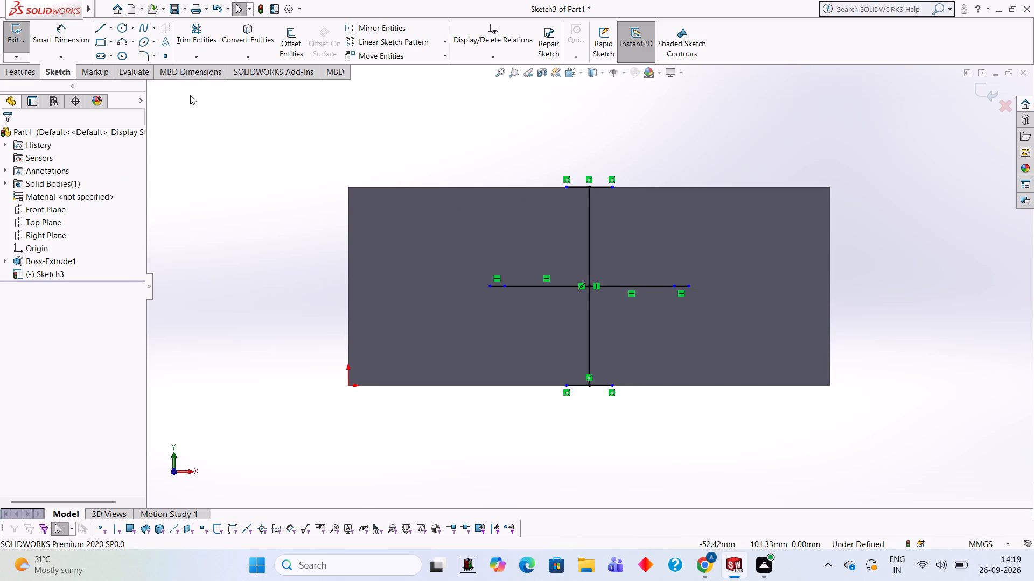
Draw an 8 mm line up from the left extension's outer end, with a 16 mm line back down.
click(104, 24)
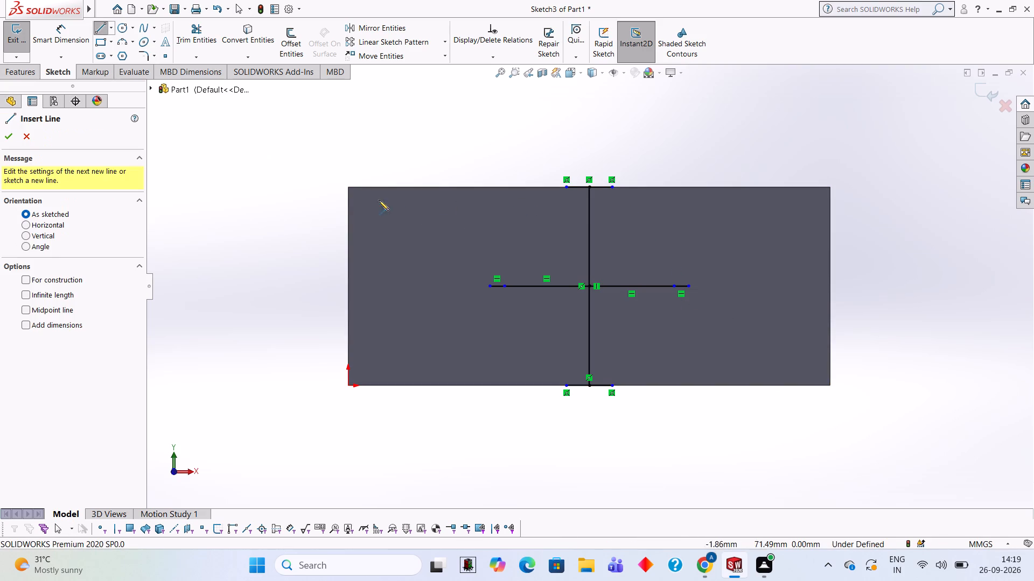
click(490, 287)
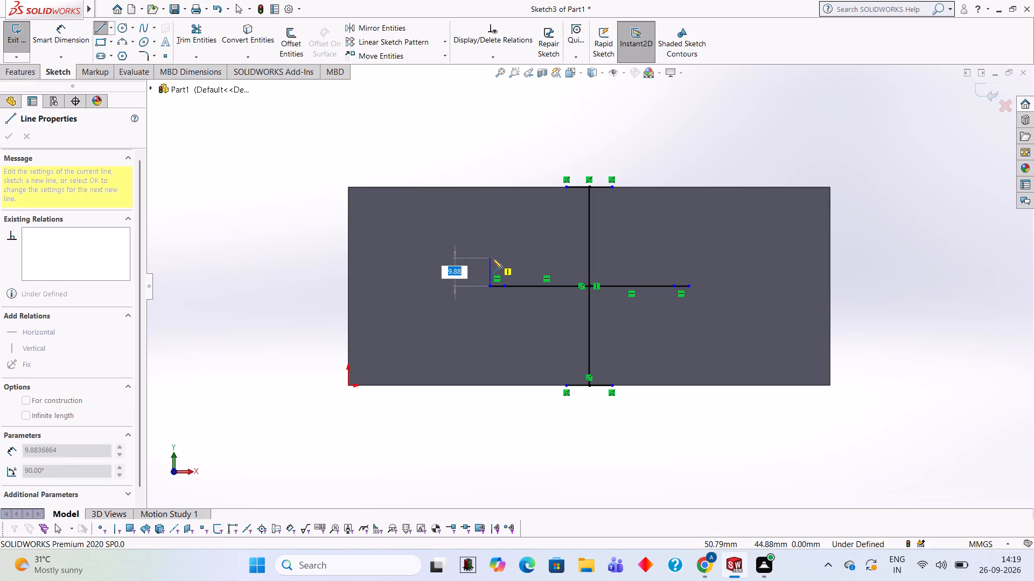
key(8)
key(Return)
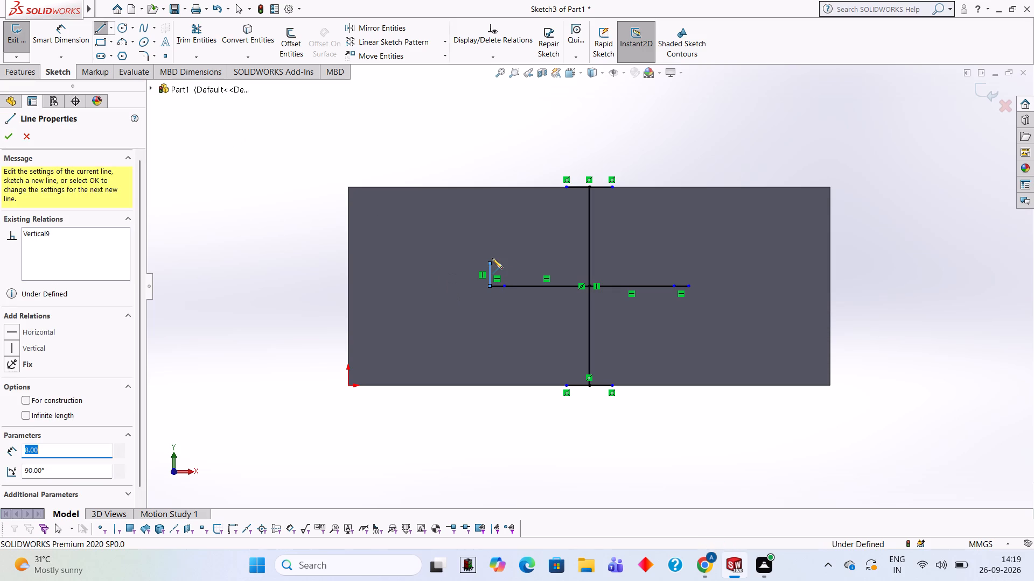
text(16)
key(Return)
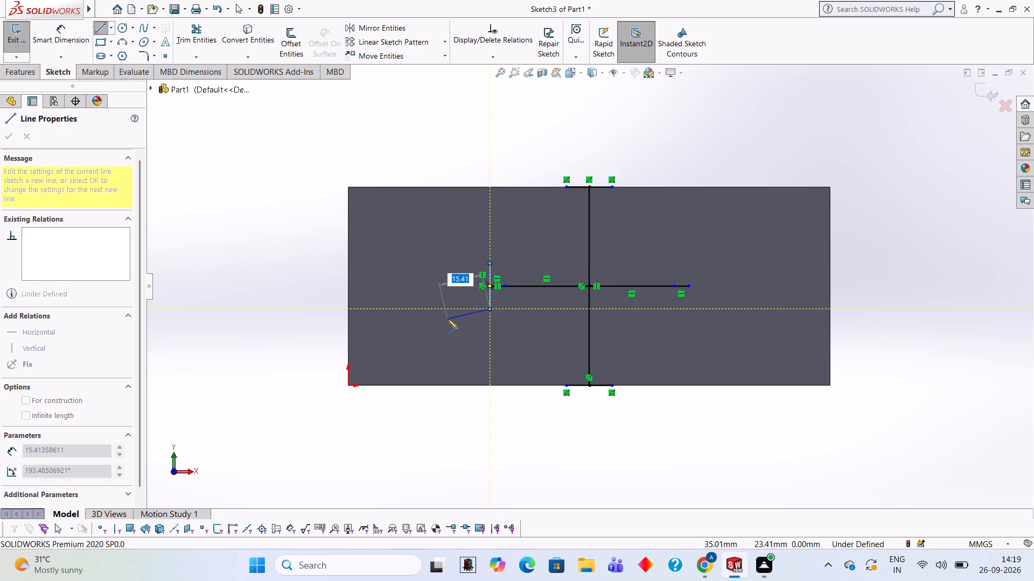
key(Escape)
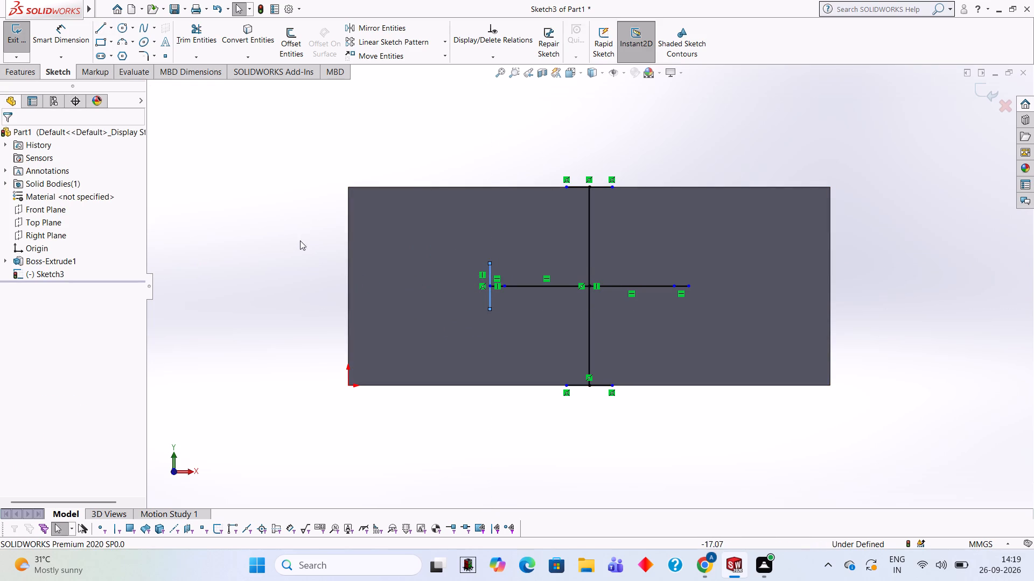
Draw an 8 mm line up from the right extension's outer end, with a 16 mm line back down.
click(101, 28)
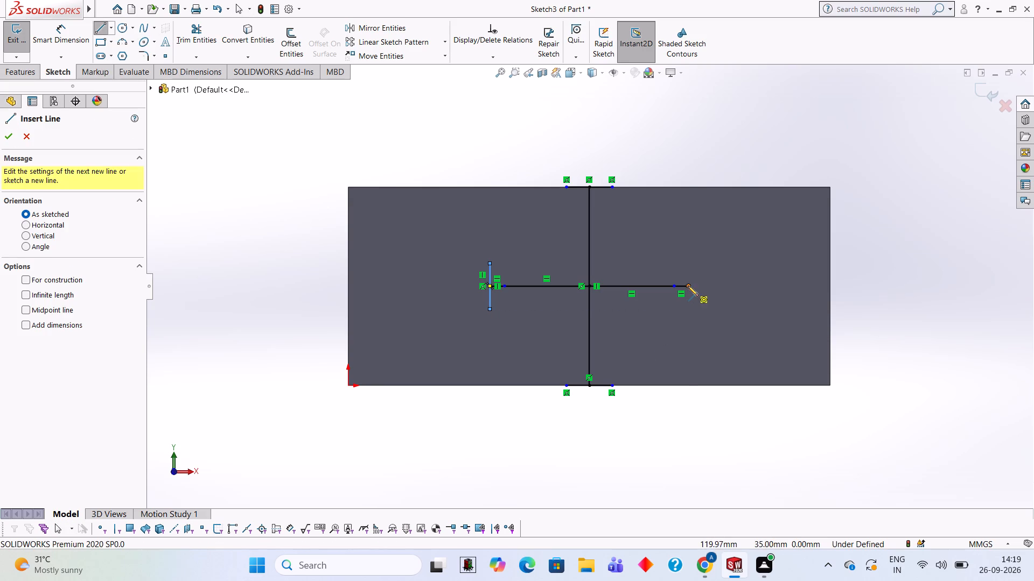
click(688, 286)
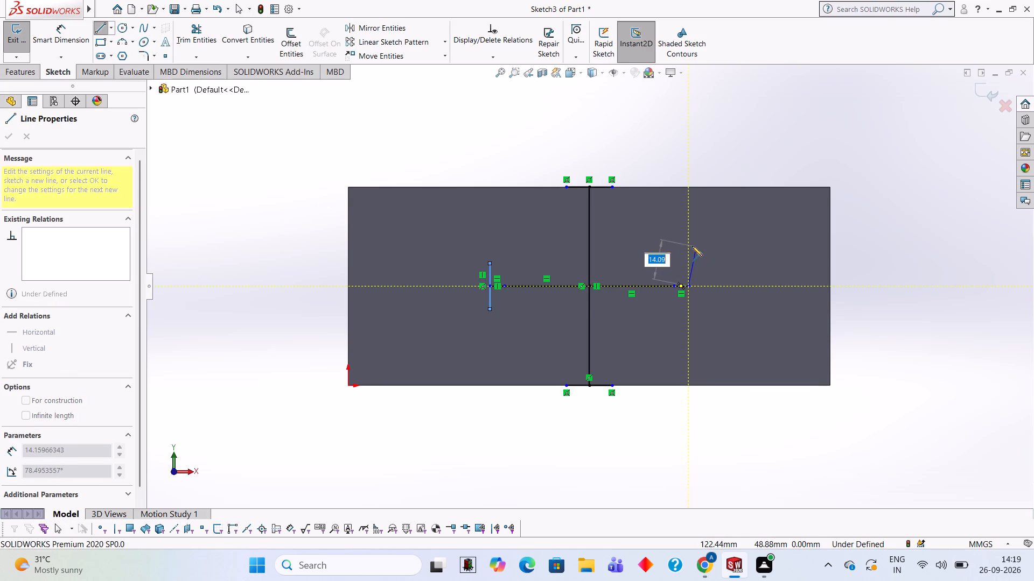
key(8)
key(Return)
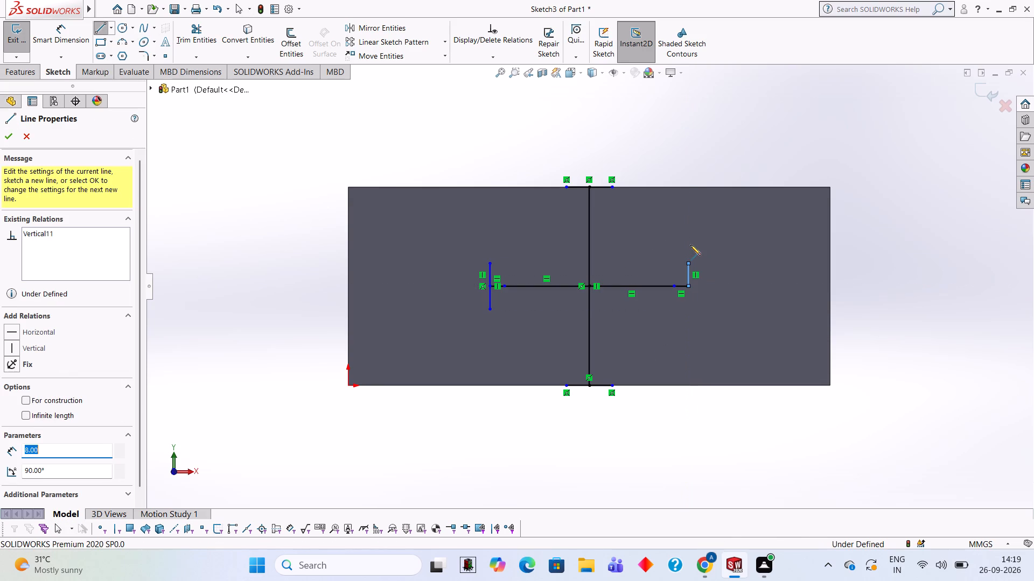
text(16)
key(Return)
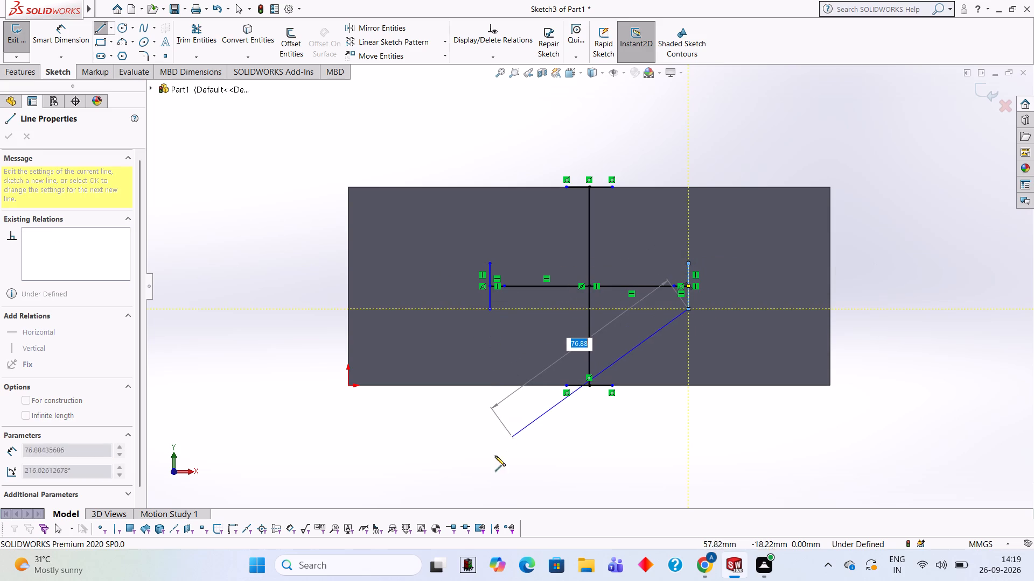
key(Escape)
Draw parallel slanted lines joining the top flat to the right flat's upper end and the left flat's lower end to the bottom flat.
click(62, 23)
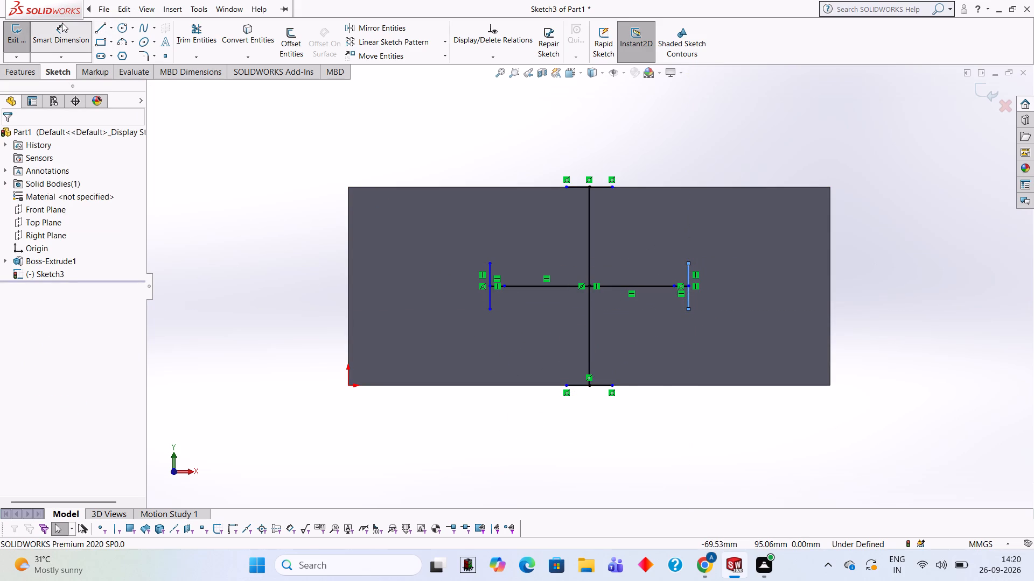
click(104, 27)
click(613, 187)
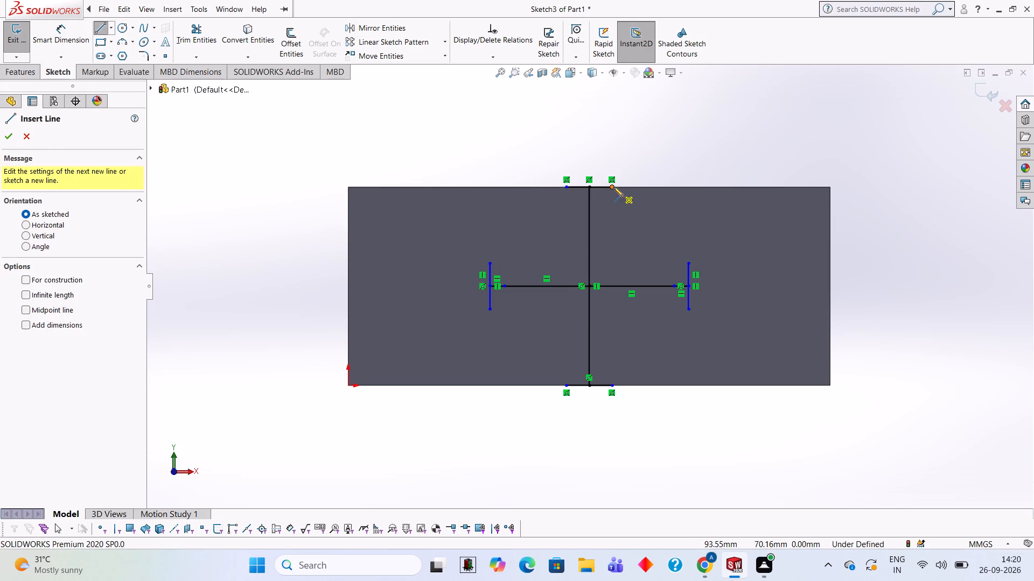
click(689, 263)
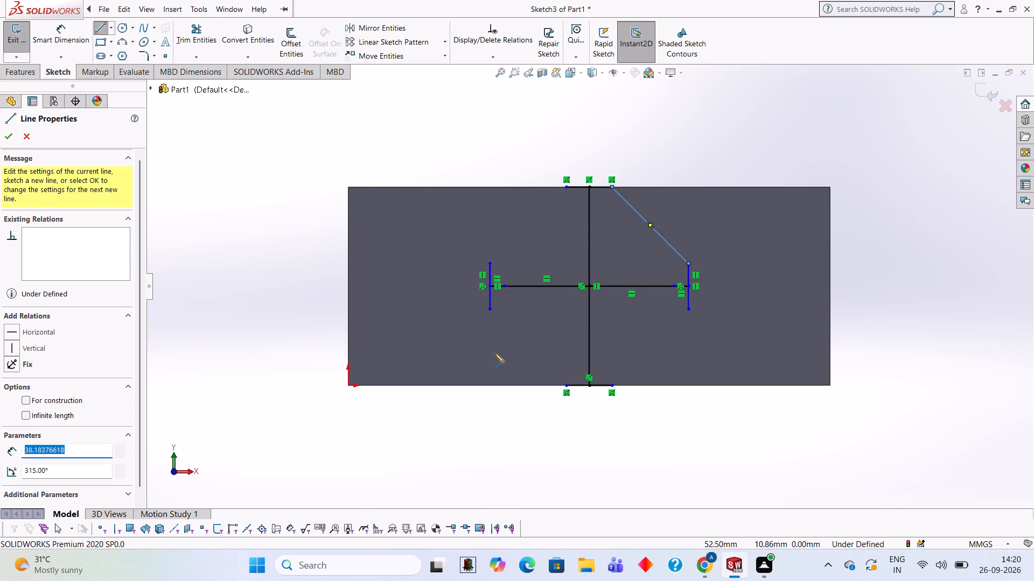
click(489, 310)
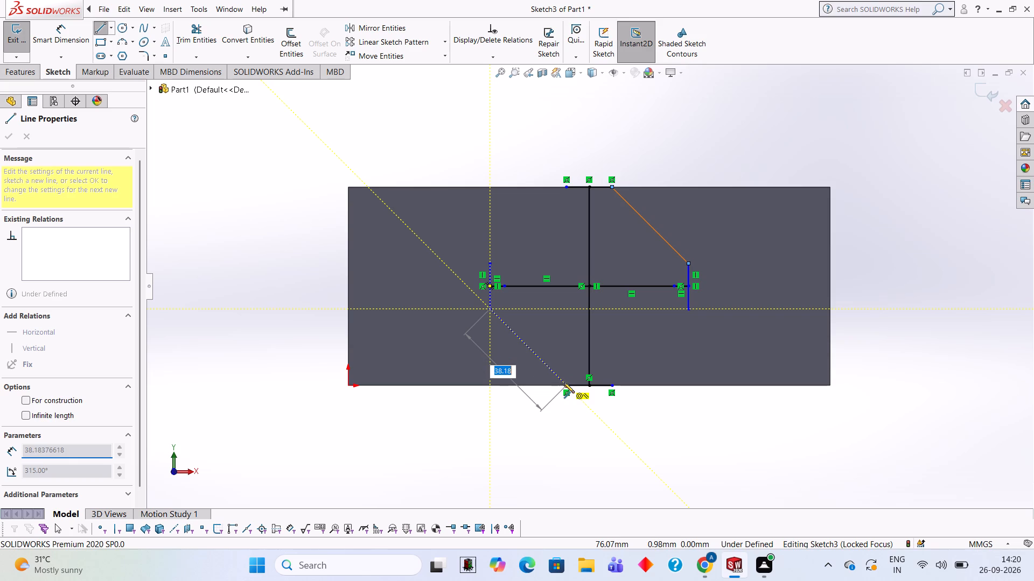
click(567, 385)
key(Escape)
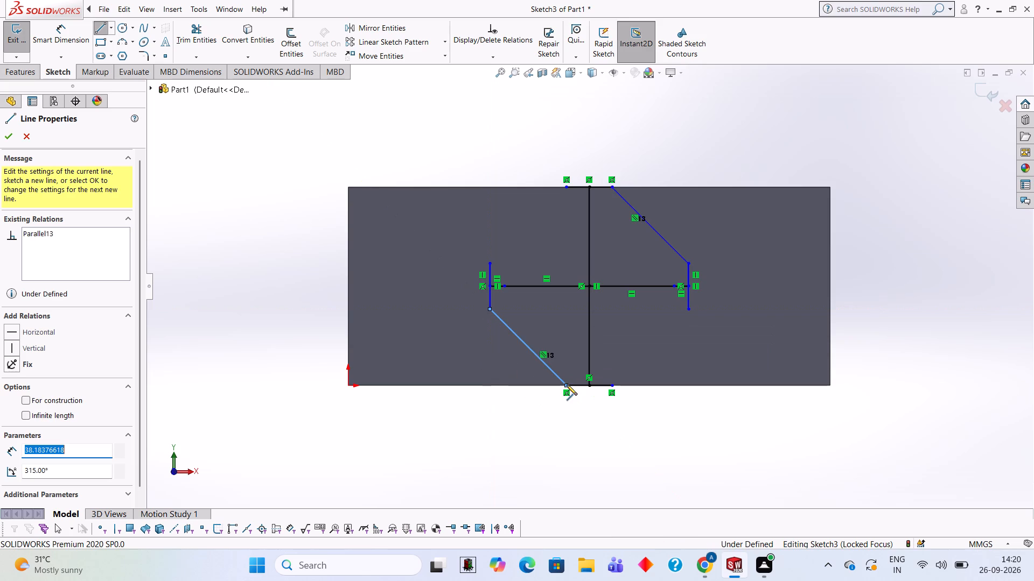
Dimension the distance between the two parallel slanted lines as 60 mm.
click(69, 46)
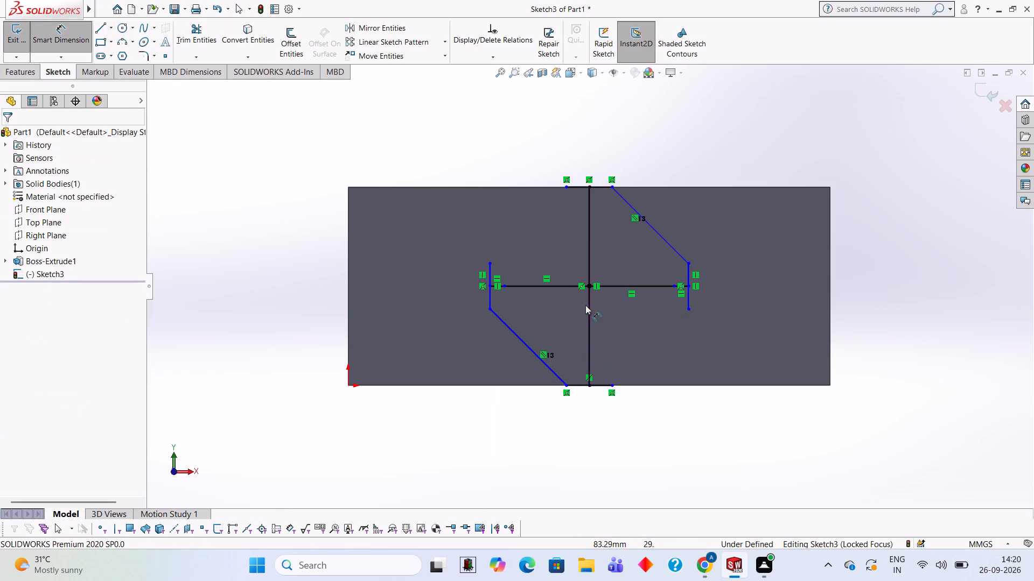
click(509, 327)
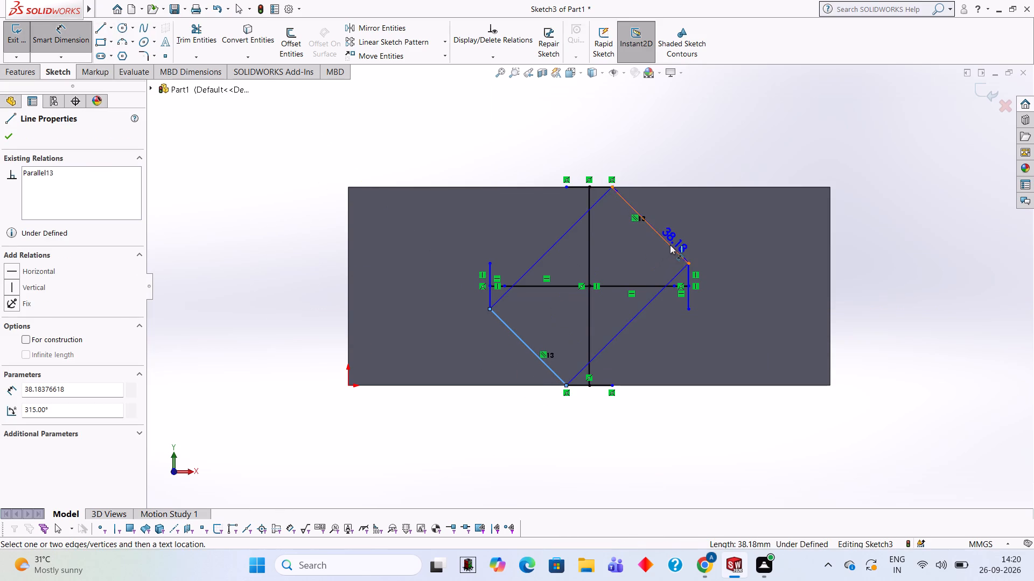
click(670, 245)
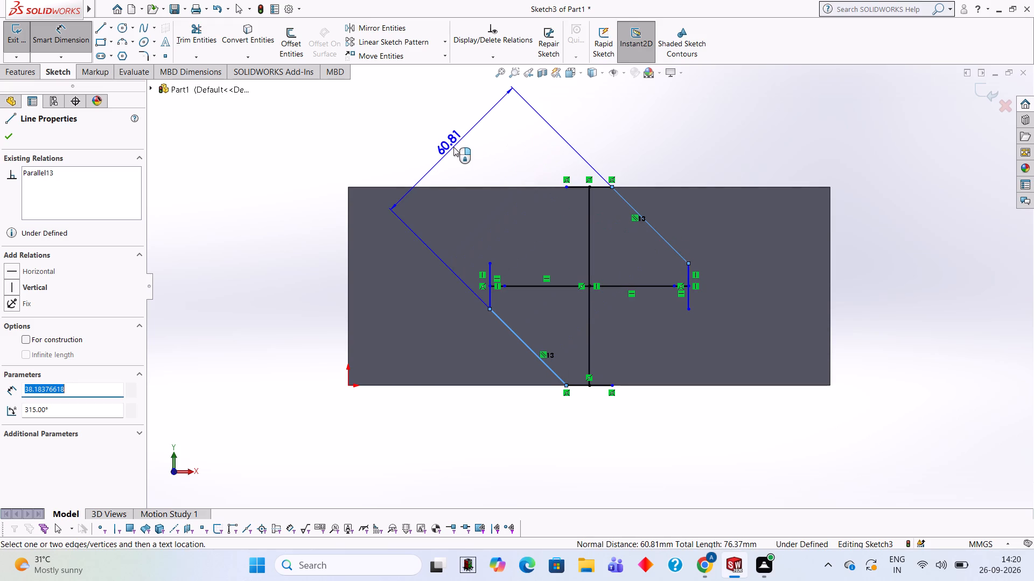
click(453, 147)
text(60)
key(Return)
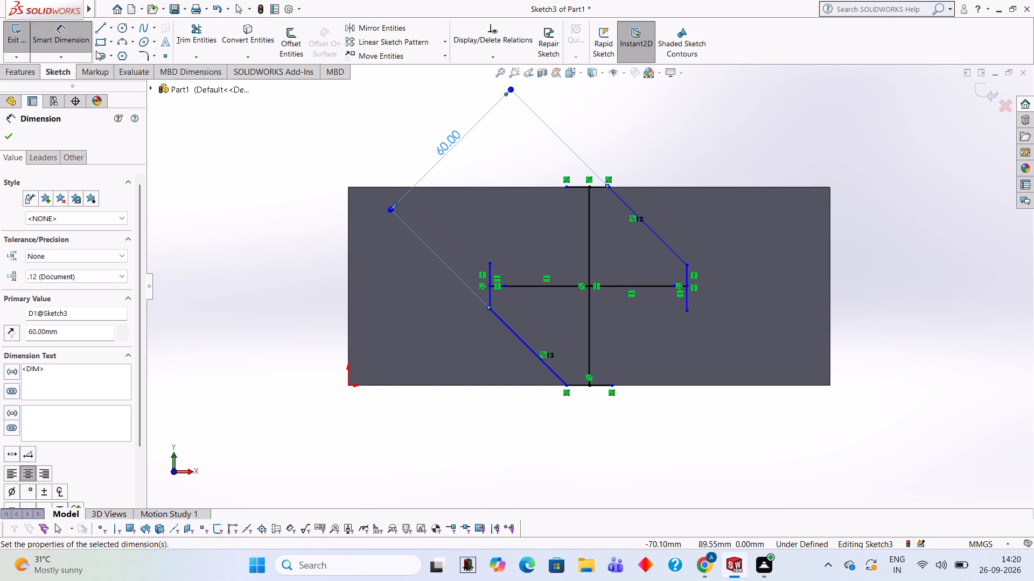
Close the octagon with slanted lines from the top flat to the left flat and from the right flat to the bottom flat.
click(98, 29)
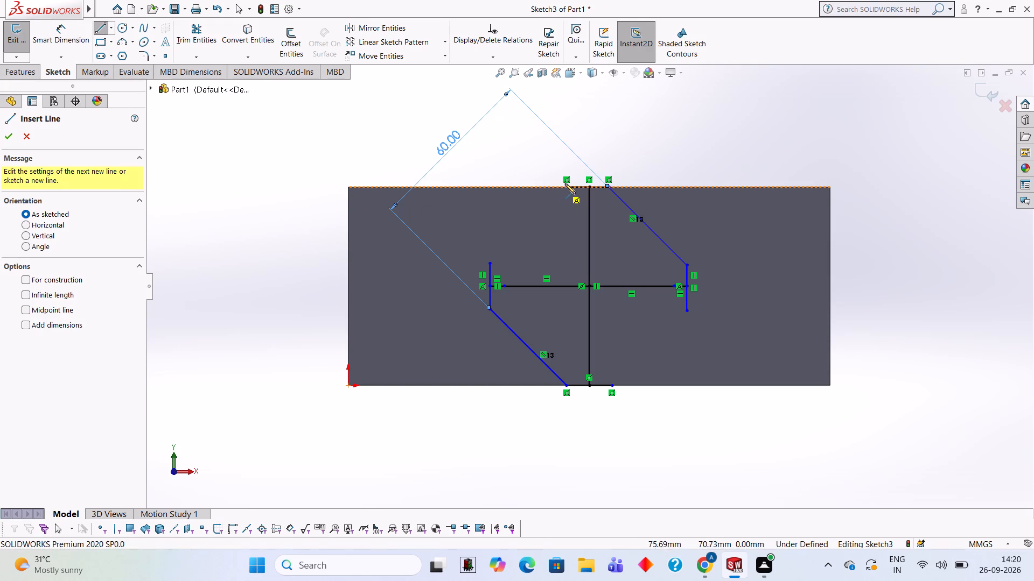
click(564, 185)
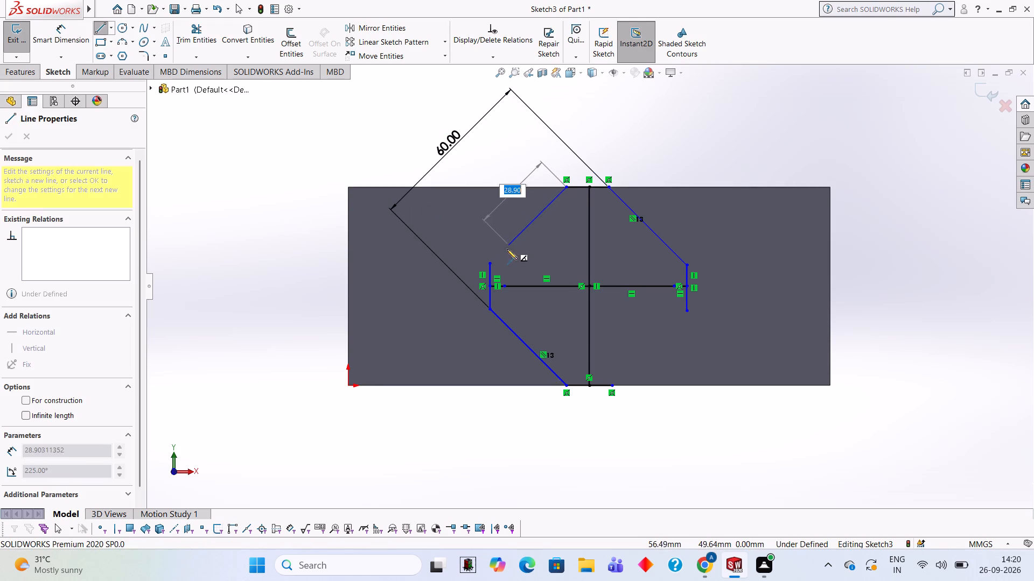
click(491, 262)
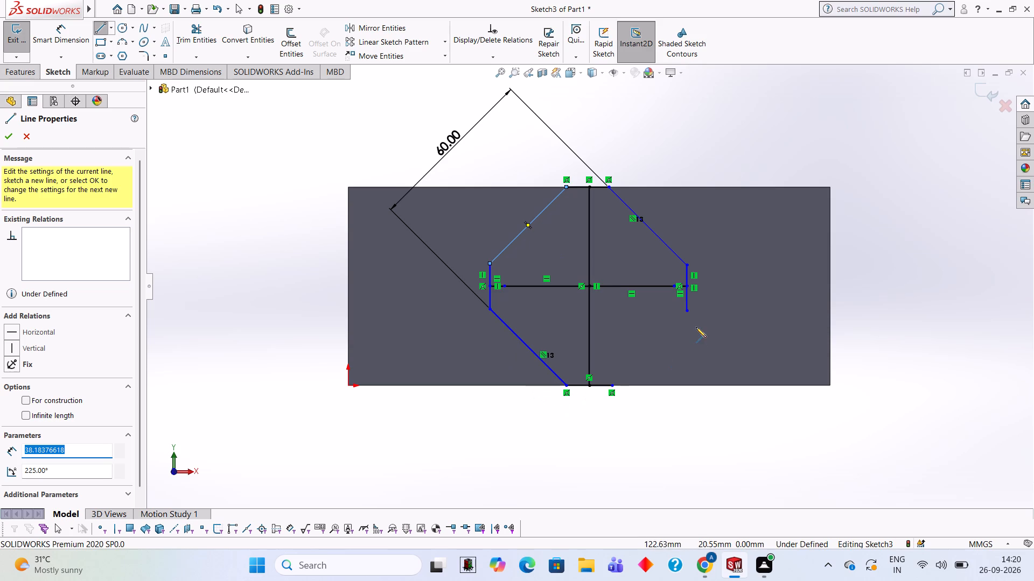
click(686, 309)
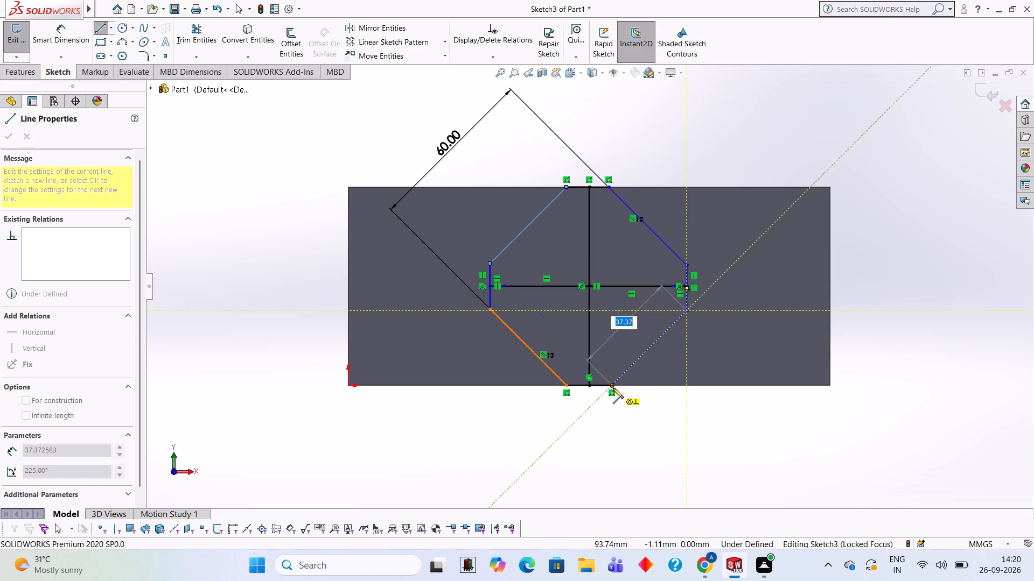
click(611, 387)
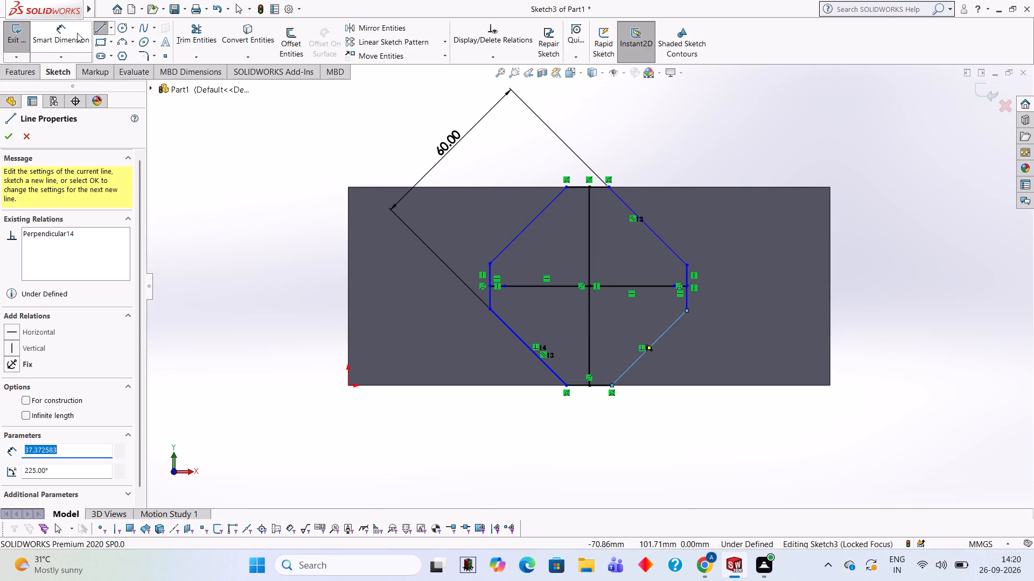
Dimension the distance between the upper-left and lower-right slanted sides as 60 mm.
click(58, 37)
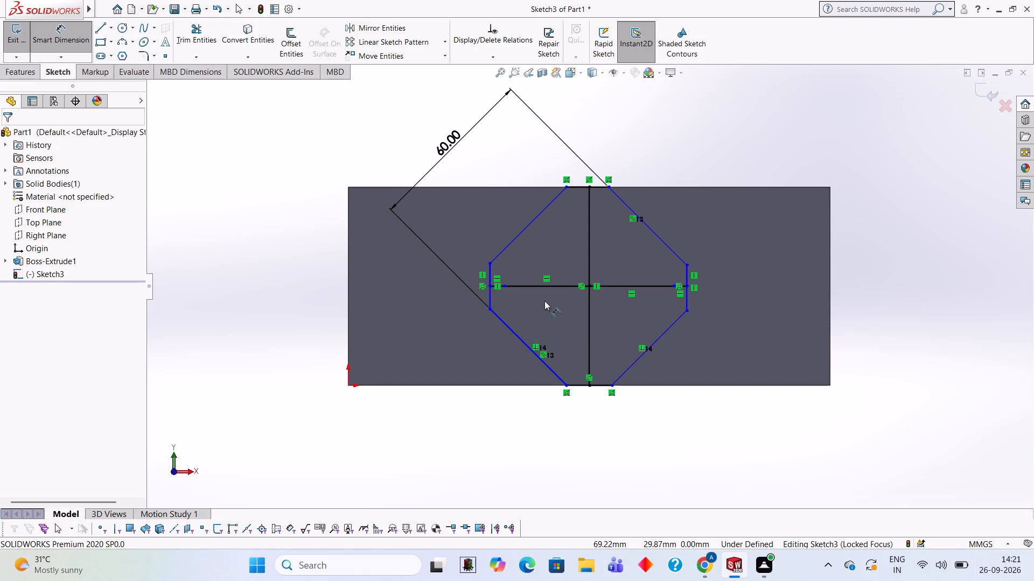
click(542, 209)
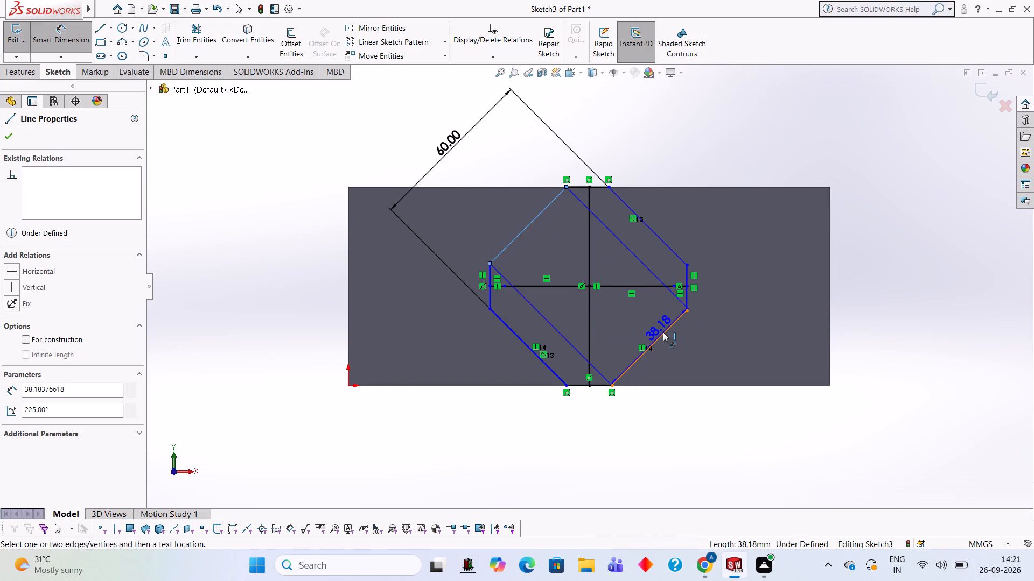
click(663, 332)
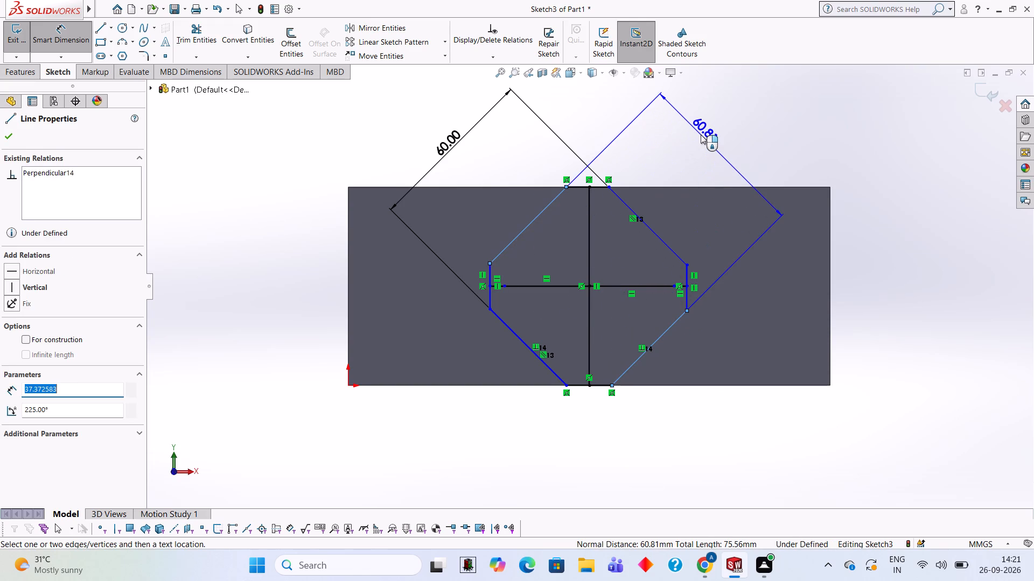
click(701, 134)
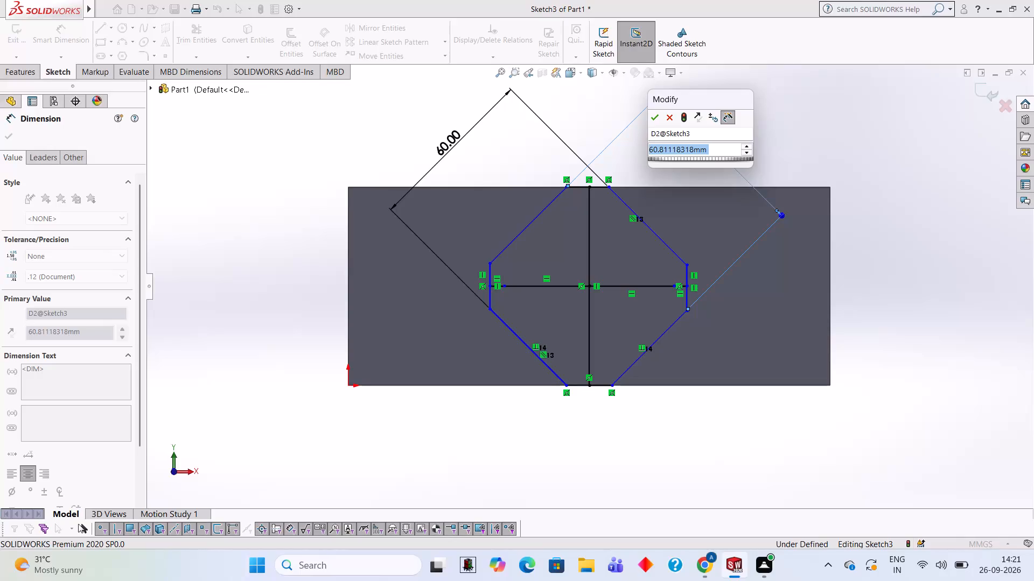
text(60)
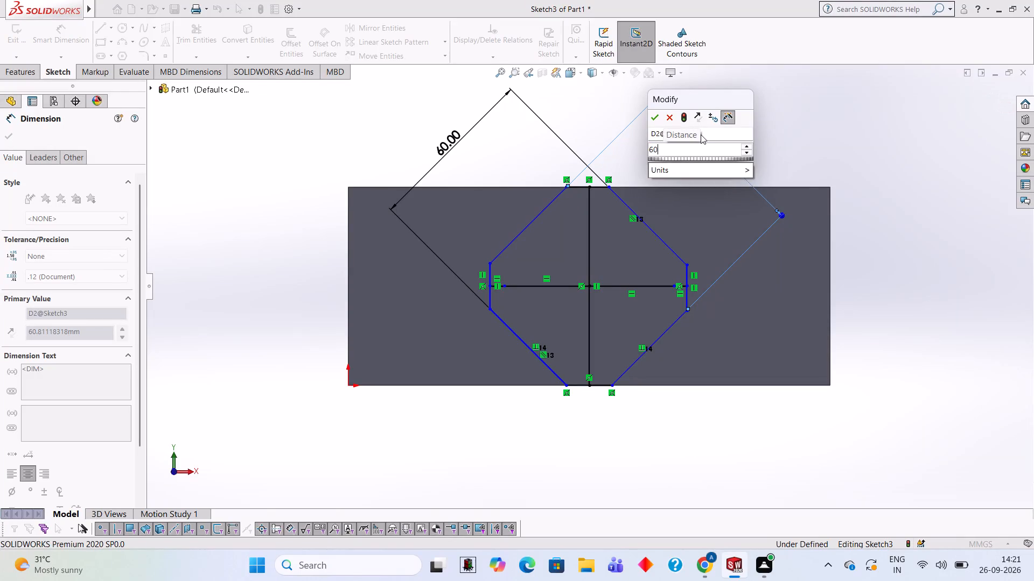
key(Return)
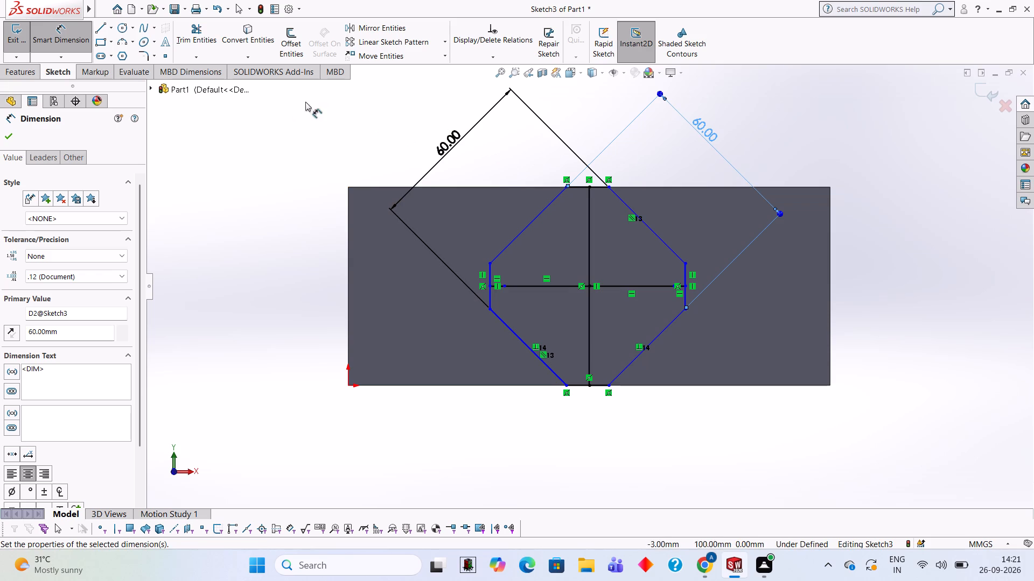
Trim away the vertical and horizontal centre lines and both short extensions inside the octagon, accepting the deletion of their relations.
click(204, 35)
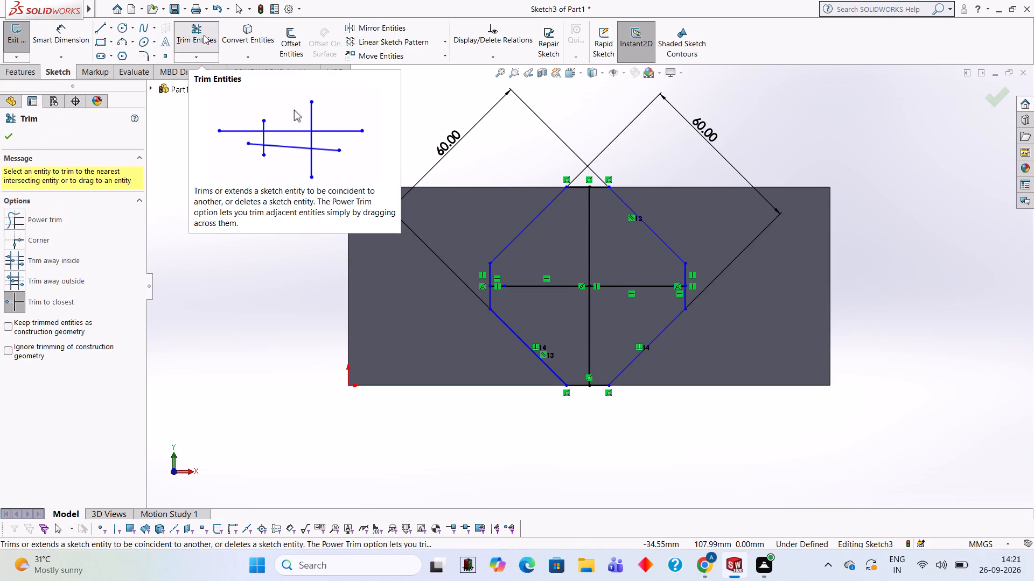
click(586, 241)
click(537, 293)
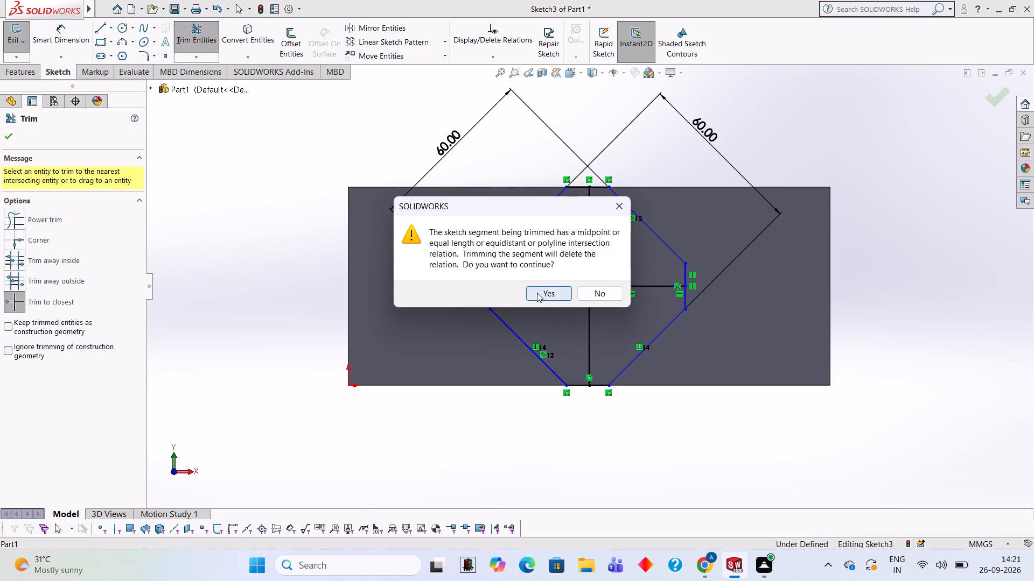
click(546, 279)
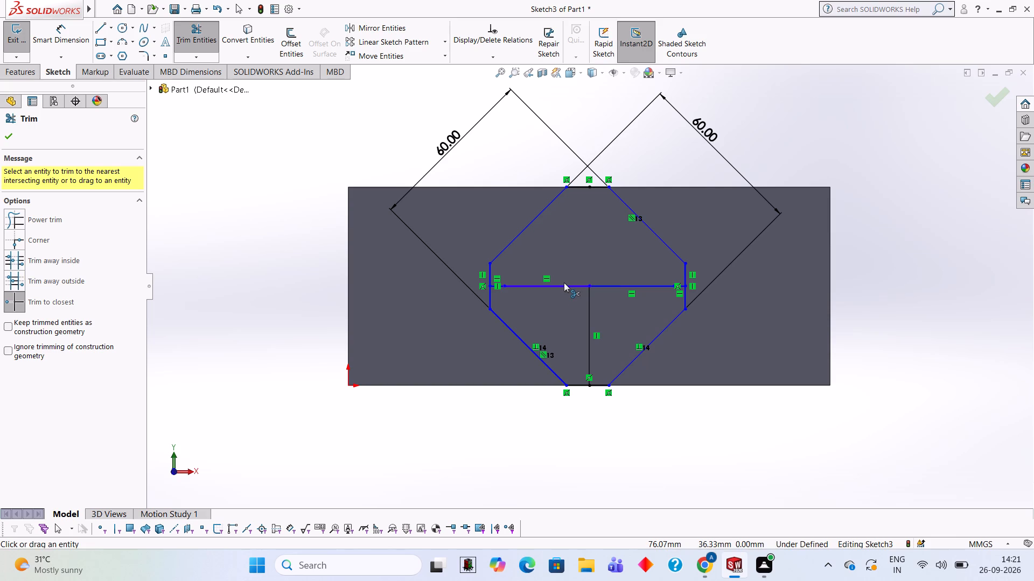
click(563, 286)
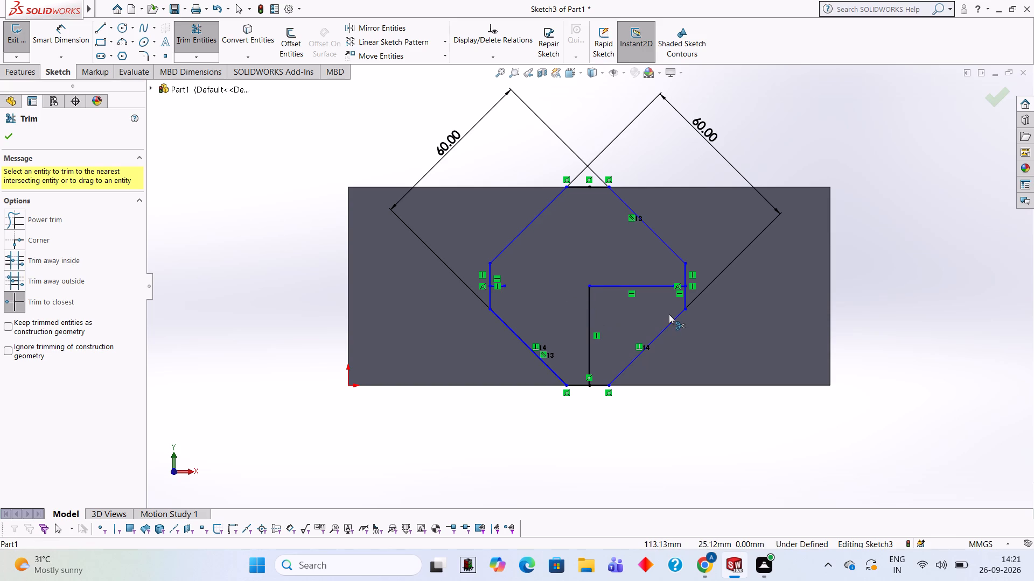
click(642, 289)
click(588, 320)
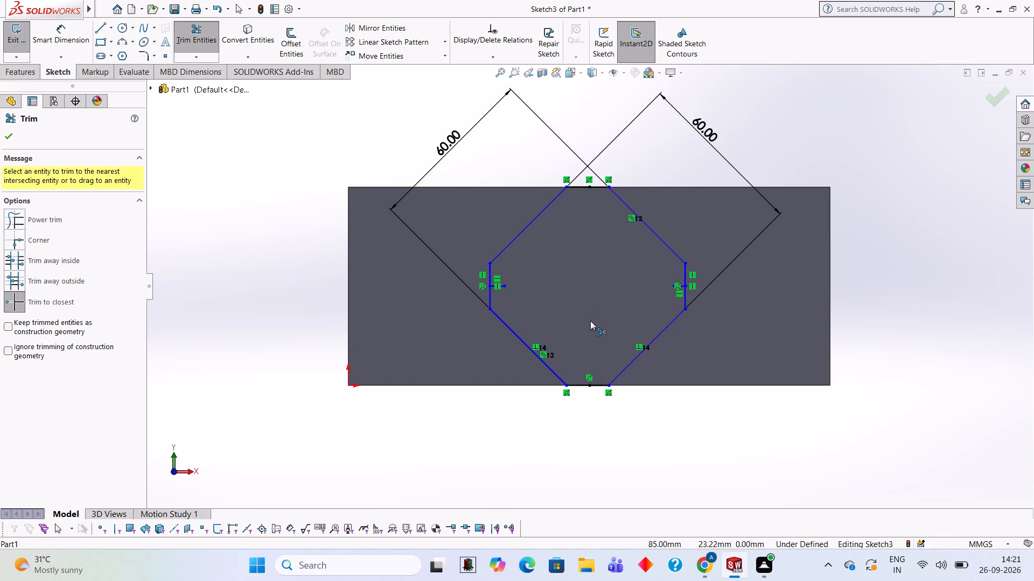
click(501, 284)
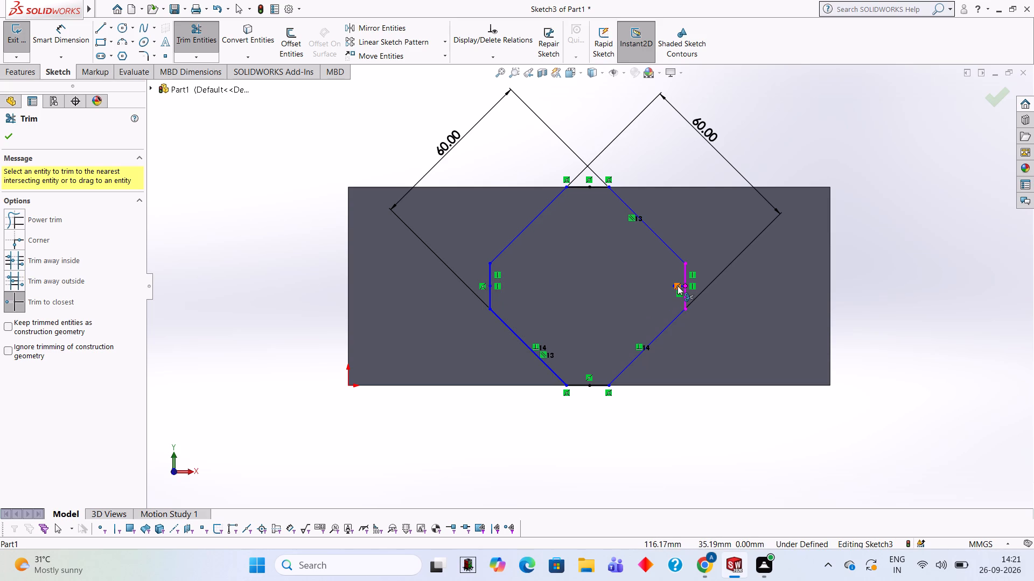
click(682, 286)
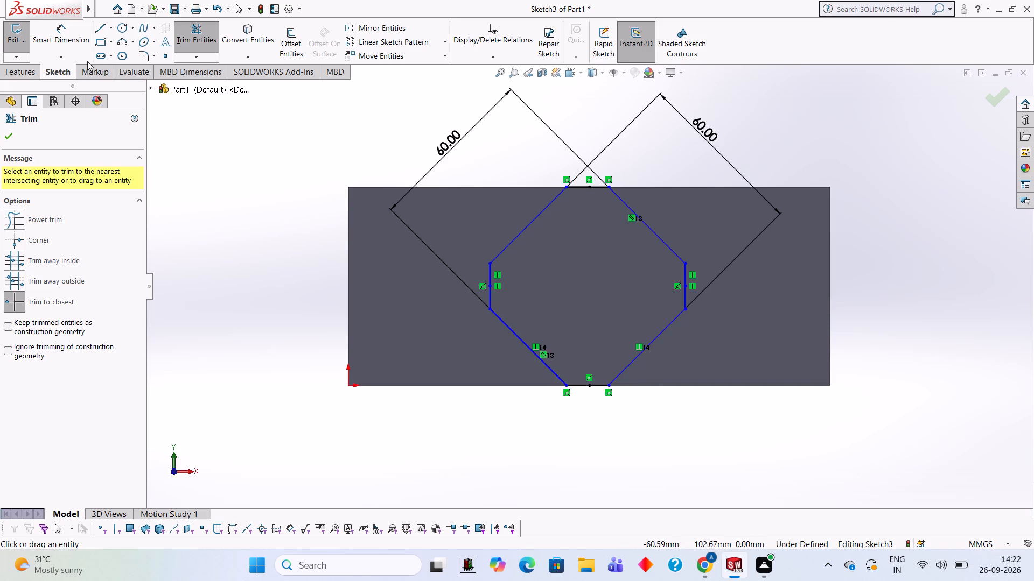
Extrude the octagonal region 16 mm blind outward from the plate's face, merged with the plate.
click(23, 77)
click(27, 46)
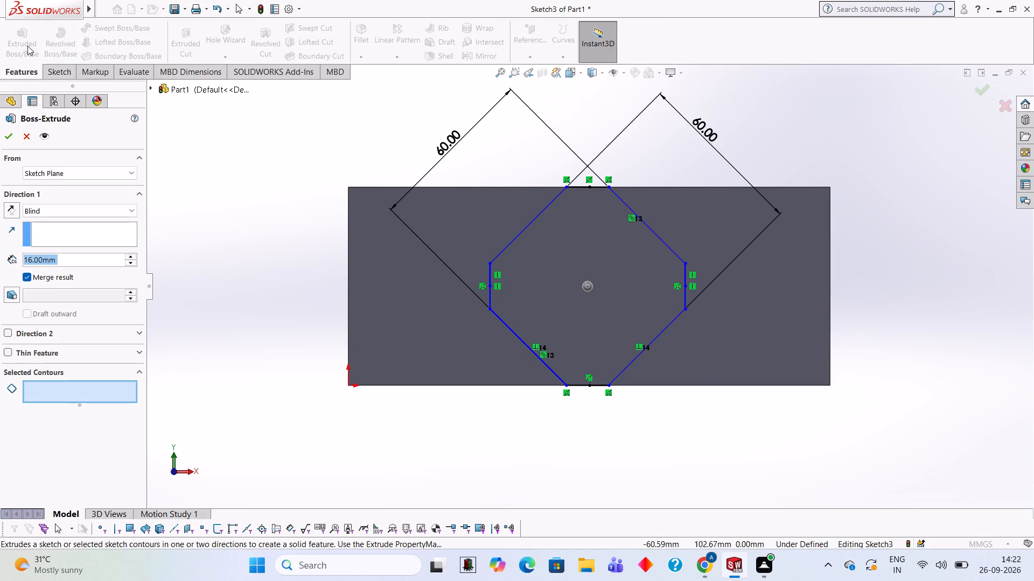
click(533, 254)
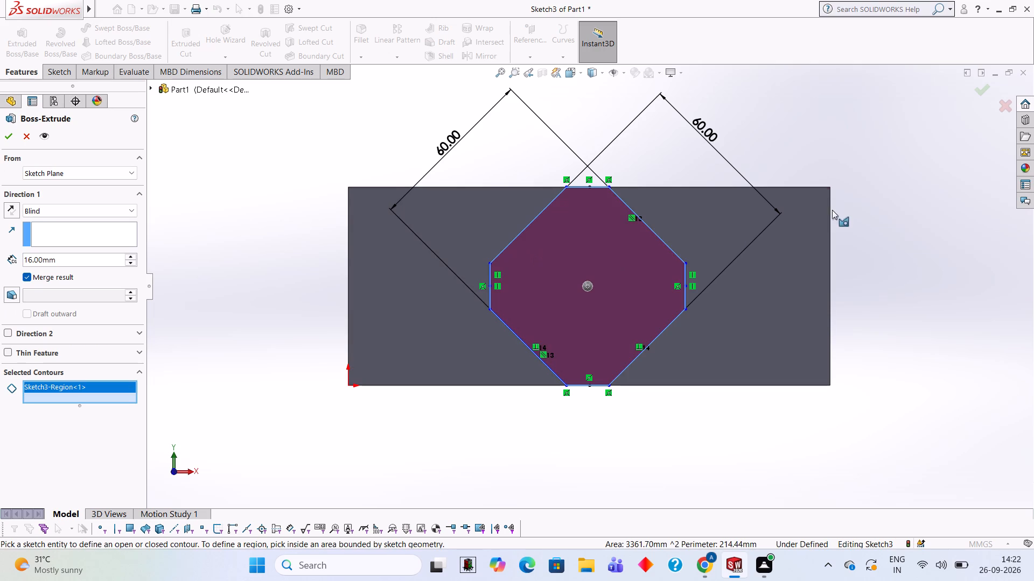
middle_drag(855, 135, 783, 142)
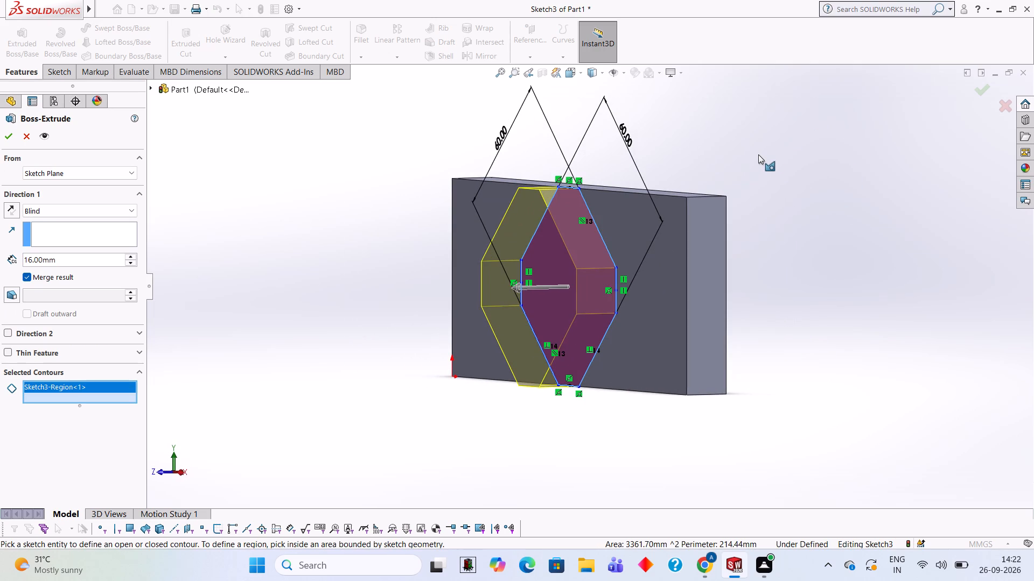
click(13, 137)
click(285, 297)
middle_drag(290, 298, 348, 331)
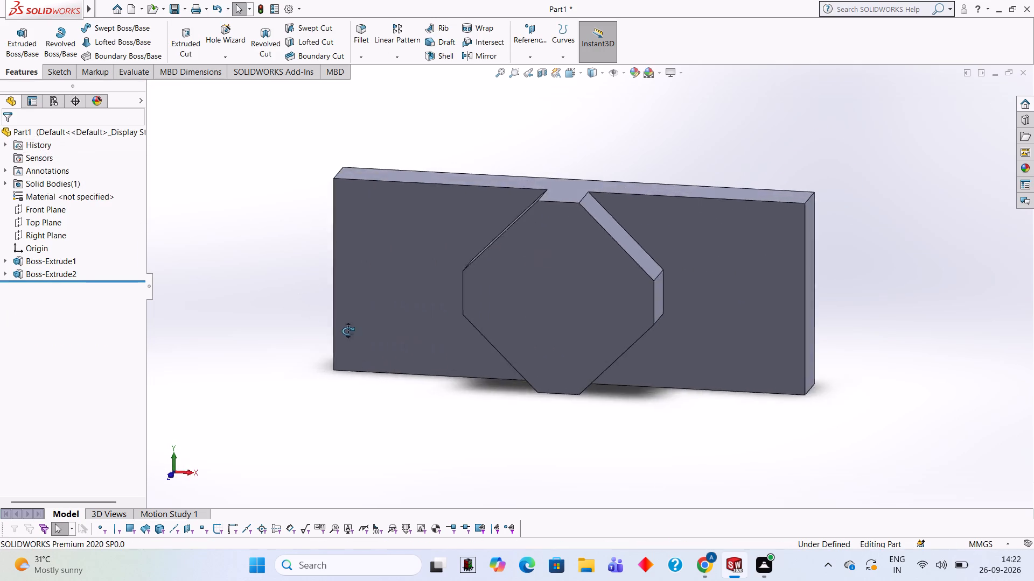
Start a sketch on the octagonal boss's front face and draw a vertical line joining the midpoints of its top and bottom edges.
middle_drag(348, 331, 364, 279)
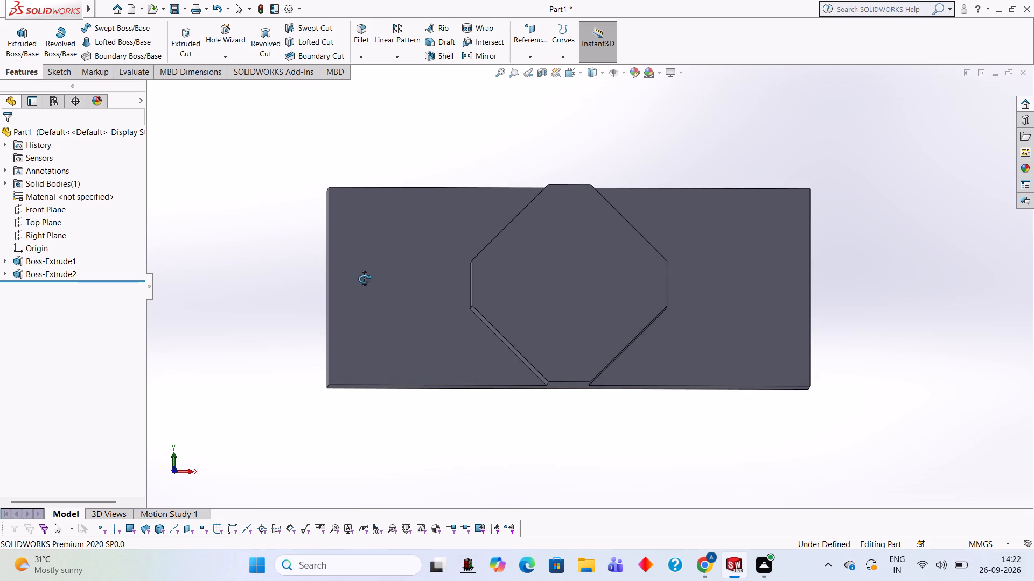
middle_drag(364, 279, 361, 284)
middle_drag(654, 171, 643, 182)
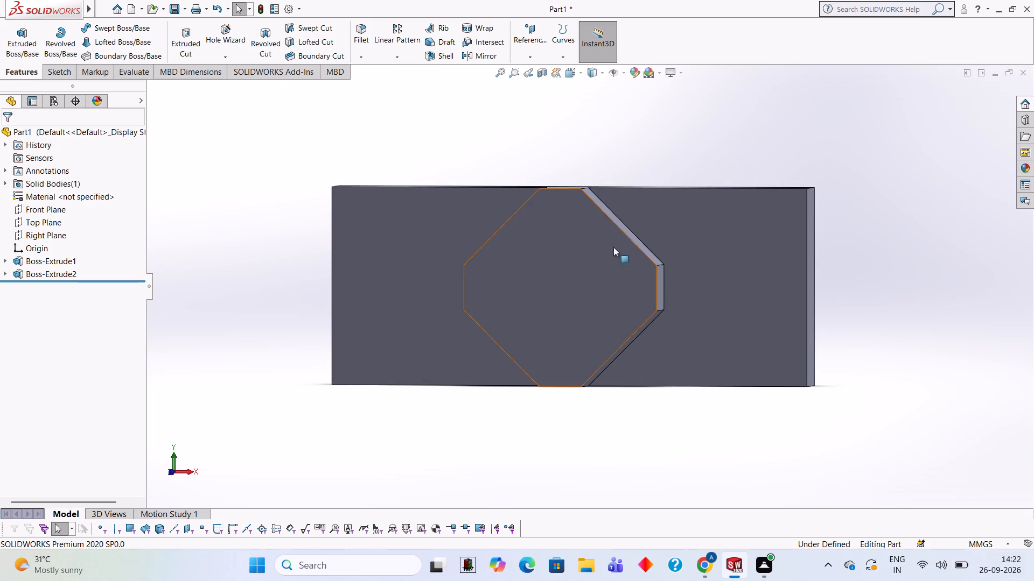
click(575, 264)
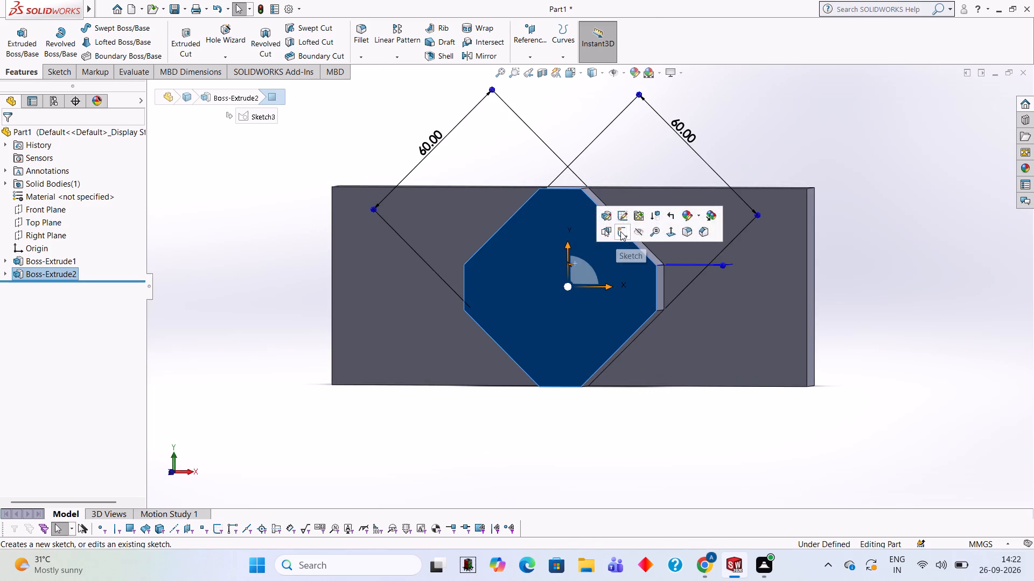
click(620, 231)
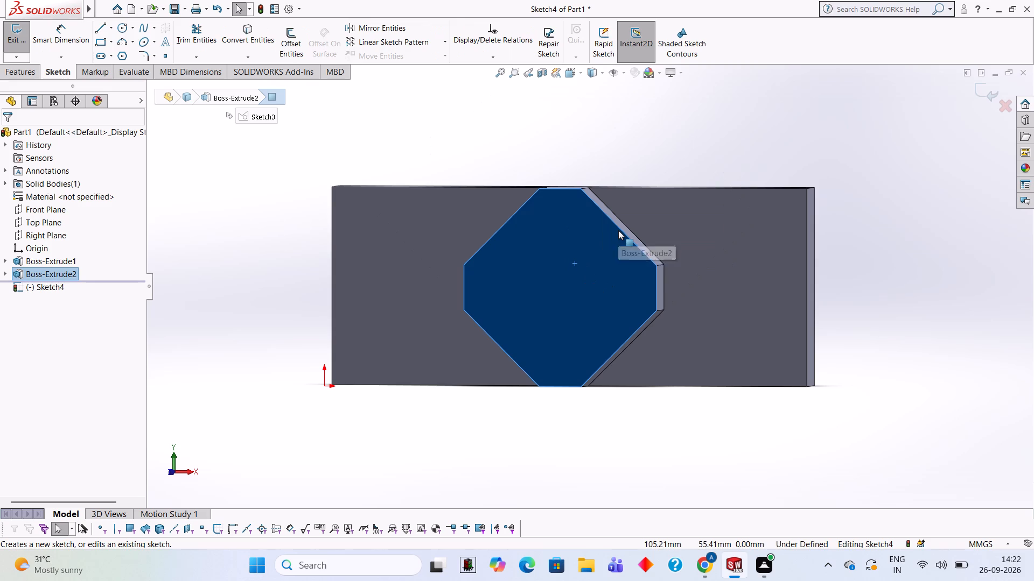
key(ctrl+8)
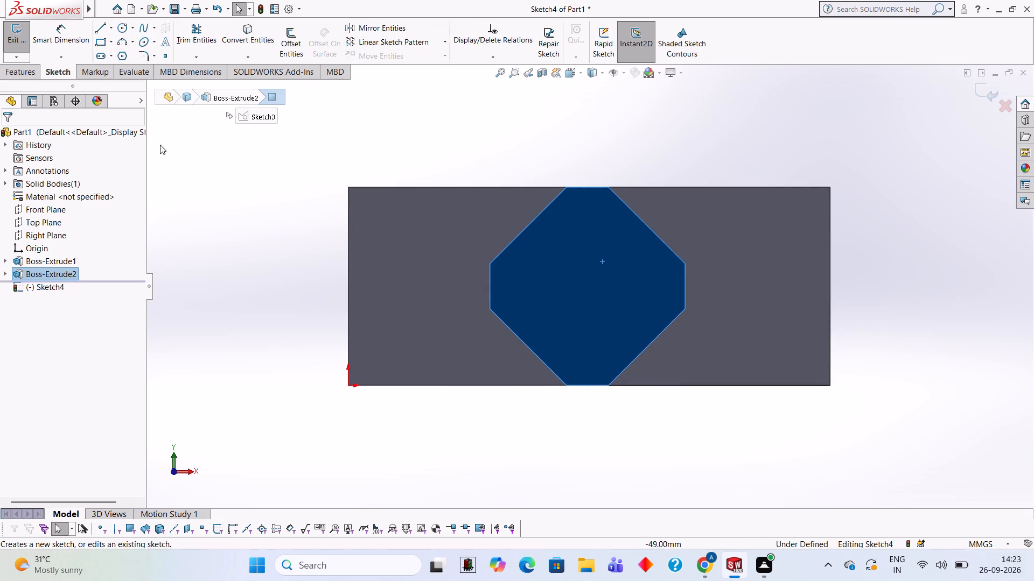
click(98, 32)
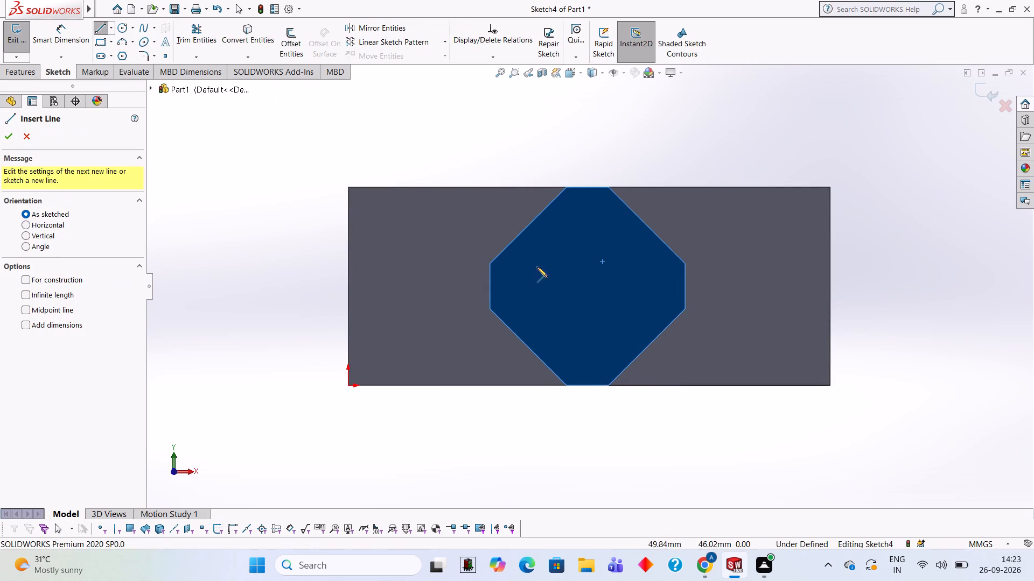
click(588, 384)
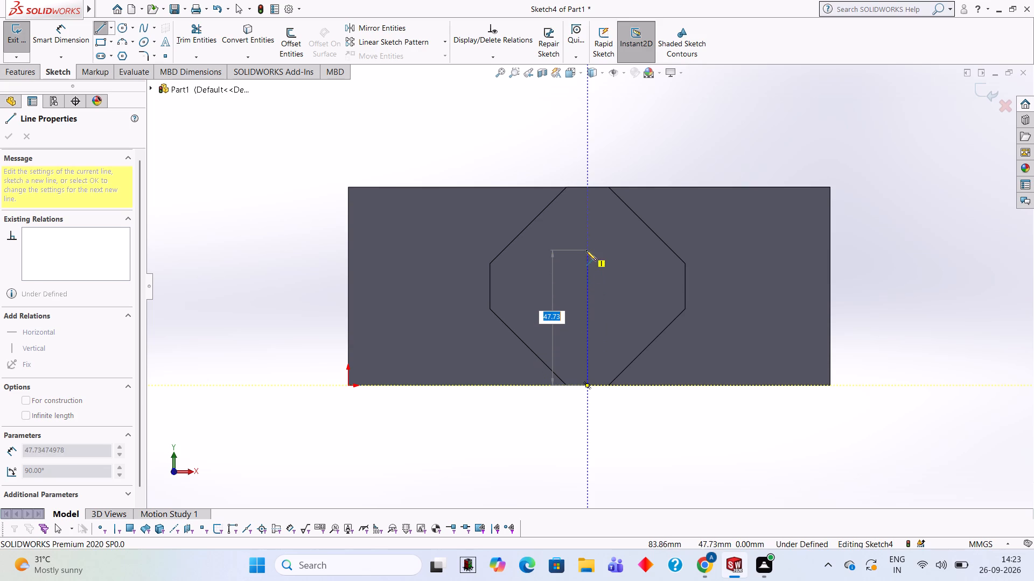
click(586, 187)
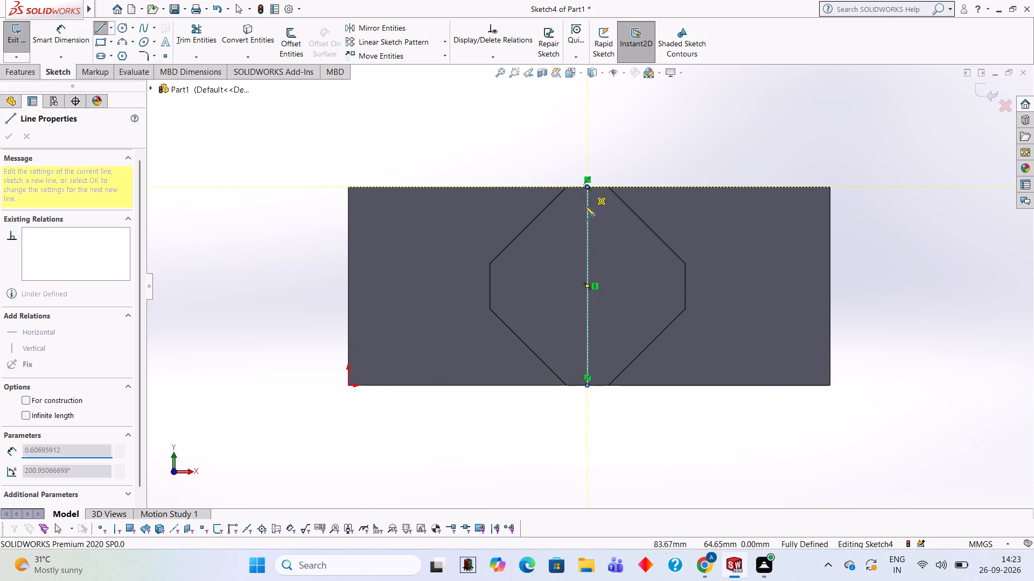
key(Escape)
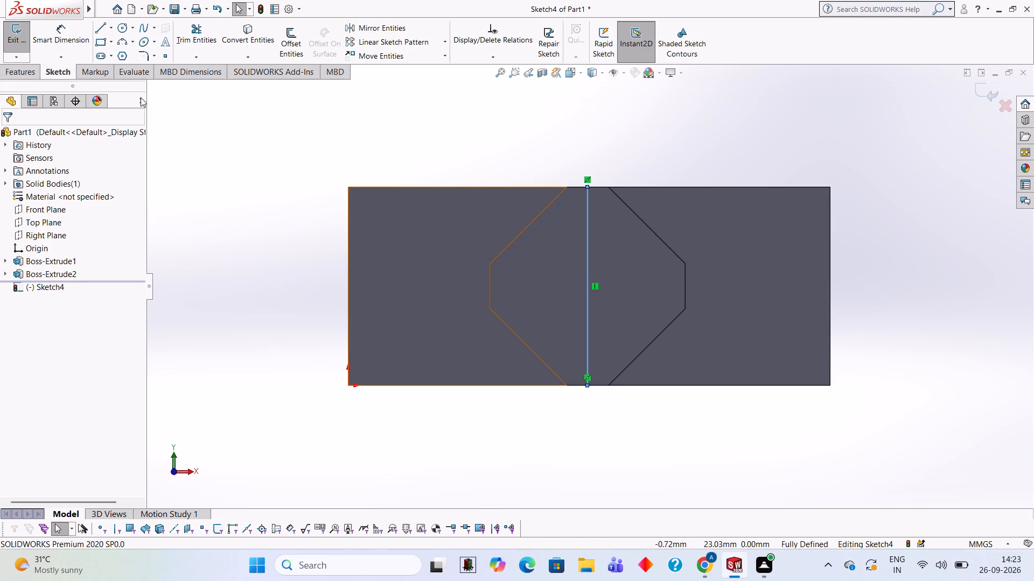
Draw two 28 mm lines from the vertical line's midpoint, one horizontally to the right and one straight up.
click(106, 32)
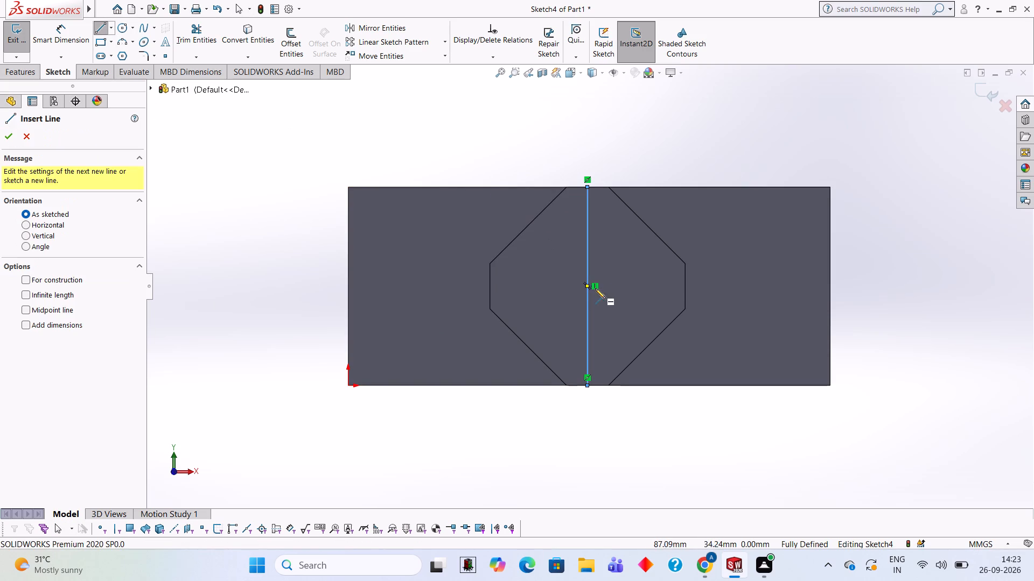
click(585, 286)
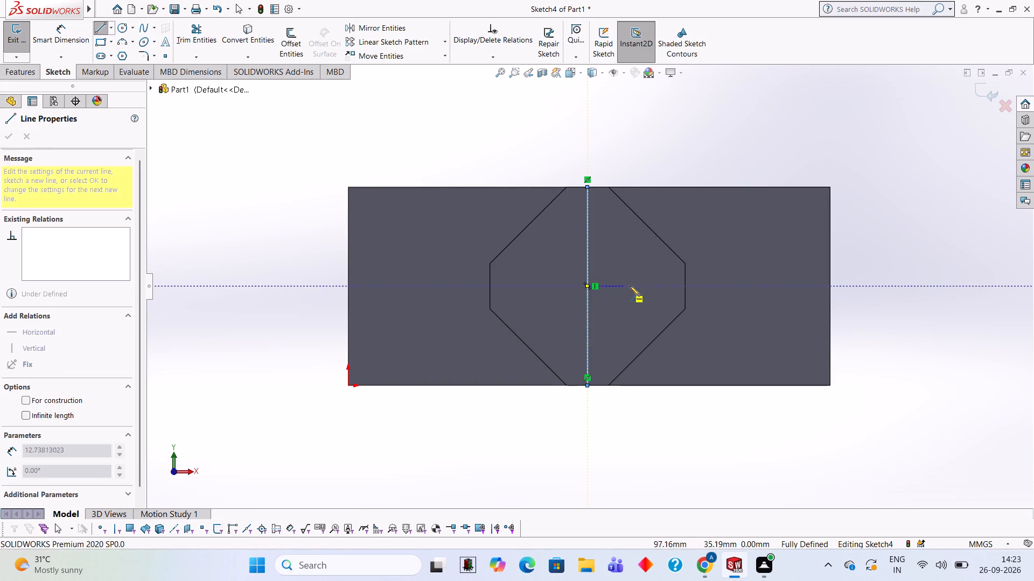
text(28)
key(Return)
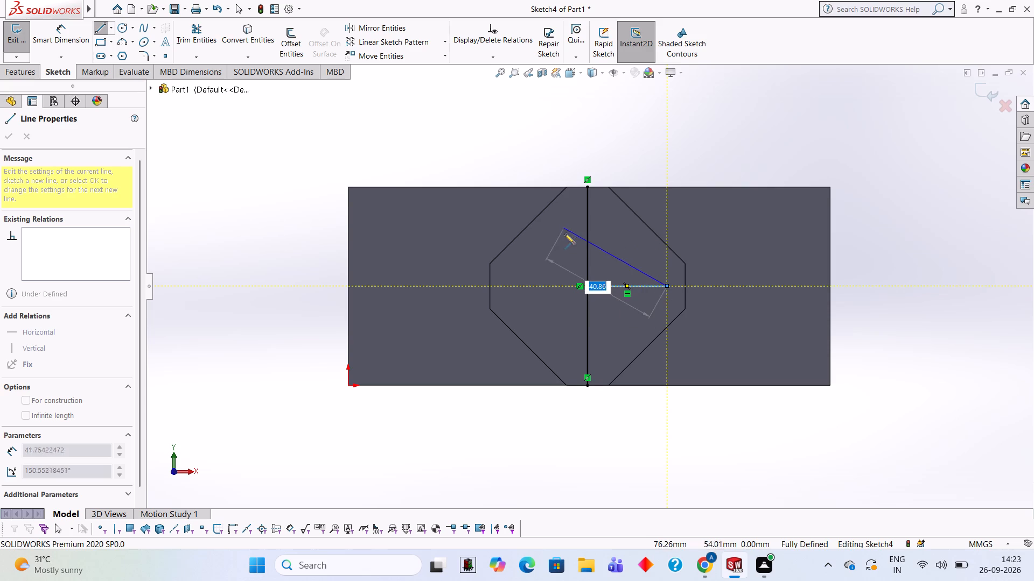
key(Escape)
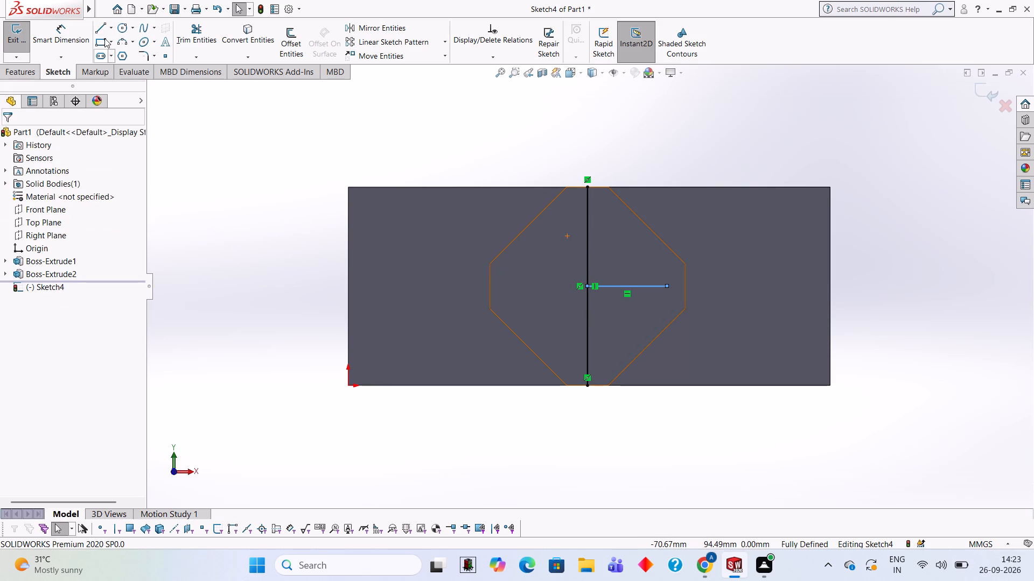
click(99, 34)
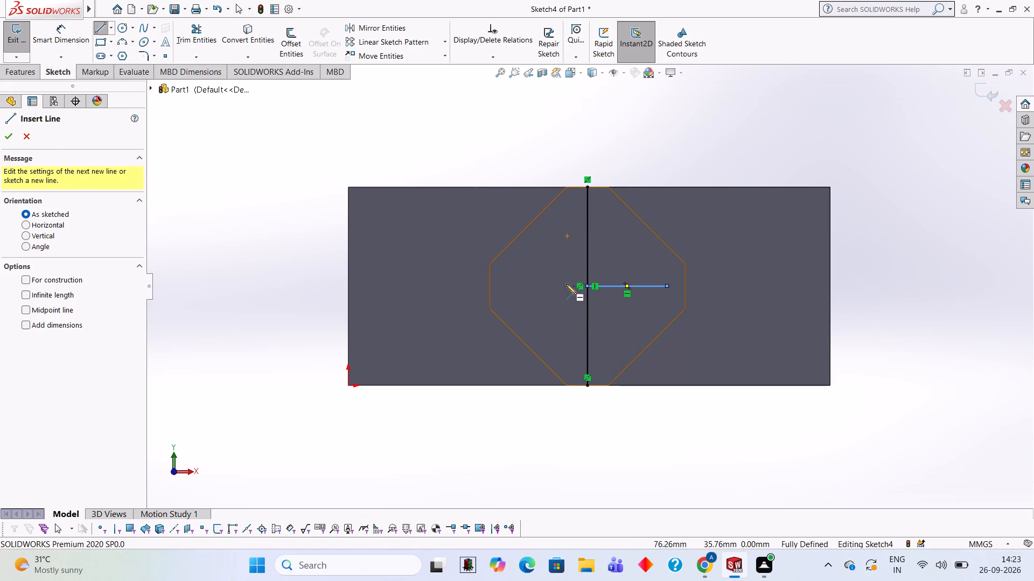
click(586, 286)
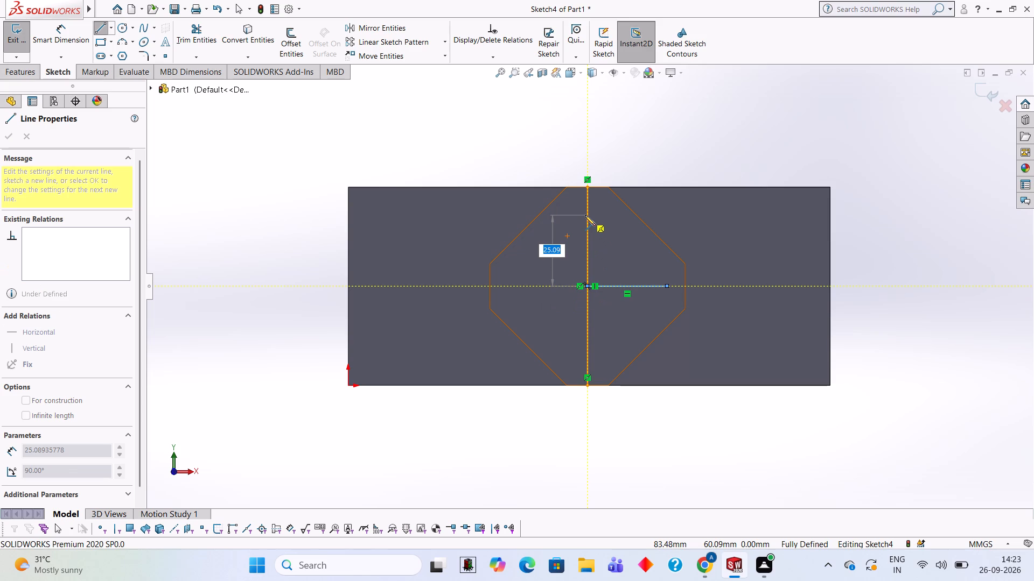
text(28)
key(Return)
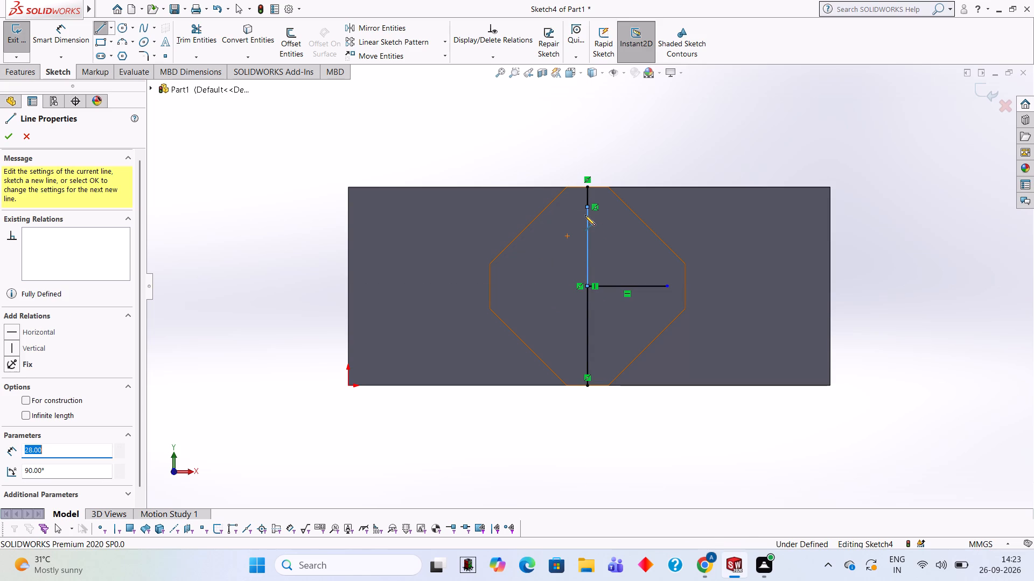
key(Escape)
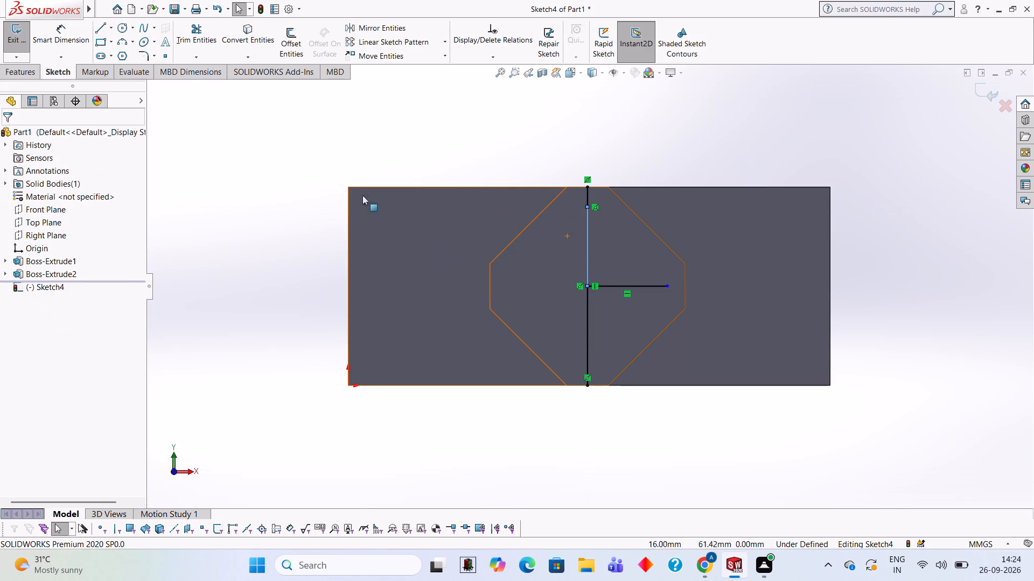
Draw two more 28 mm lines from the same centre point, one horizontally to the left and one straight down.
click(97, 27)
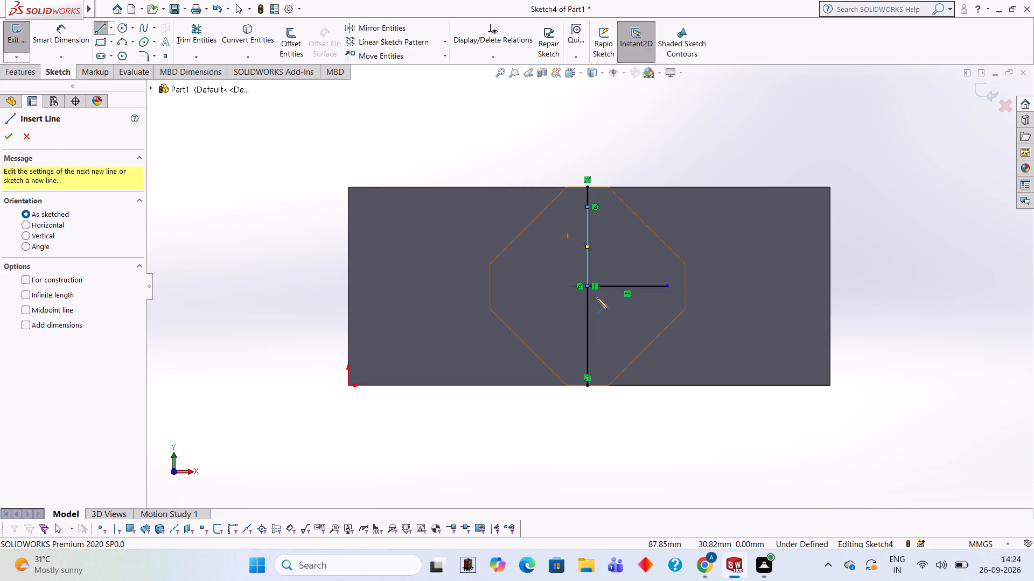
click(586, 285)
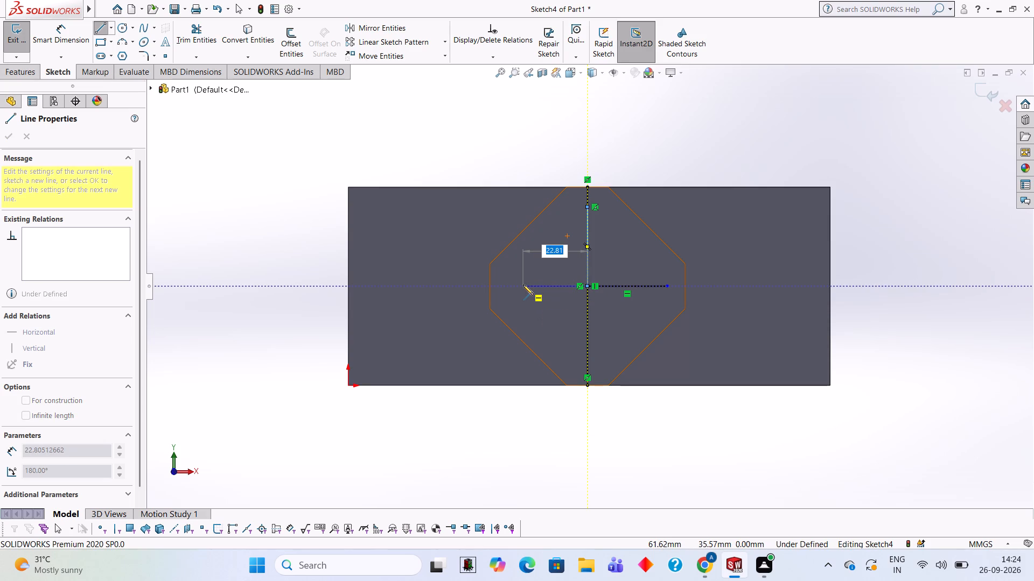
text(28)
key(Return)
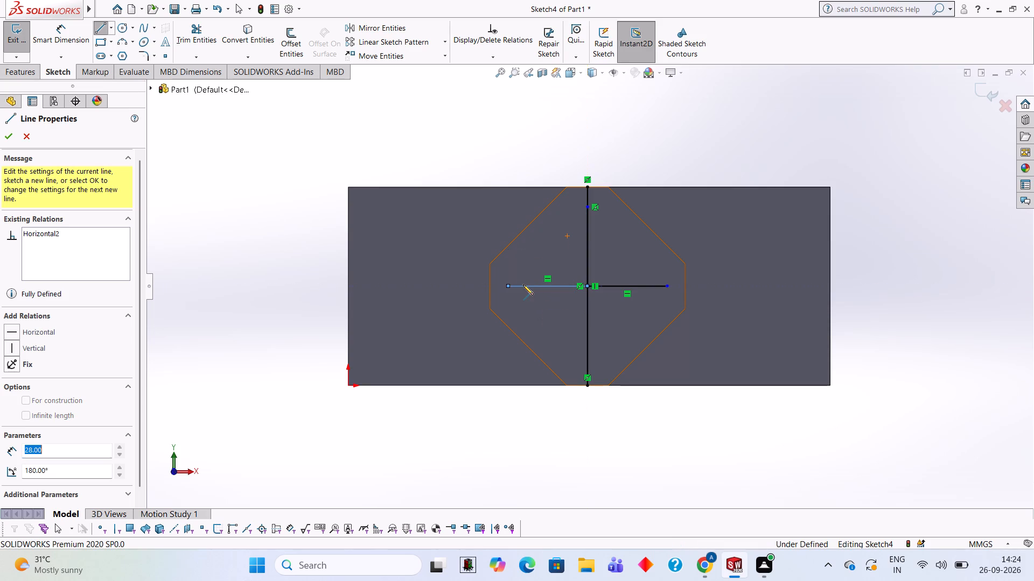
key(Escape)
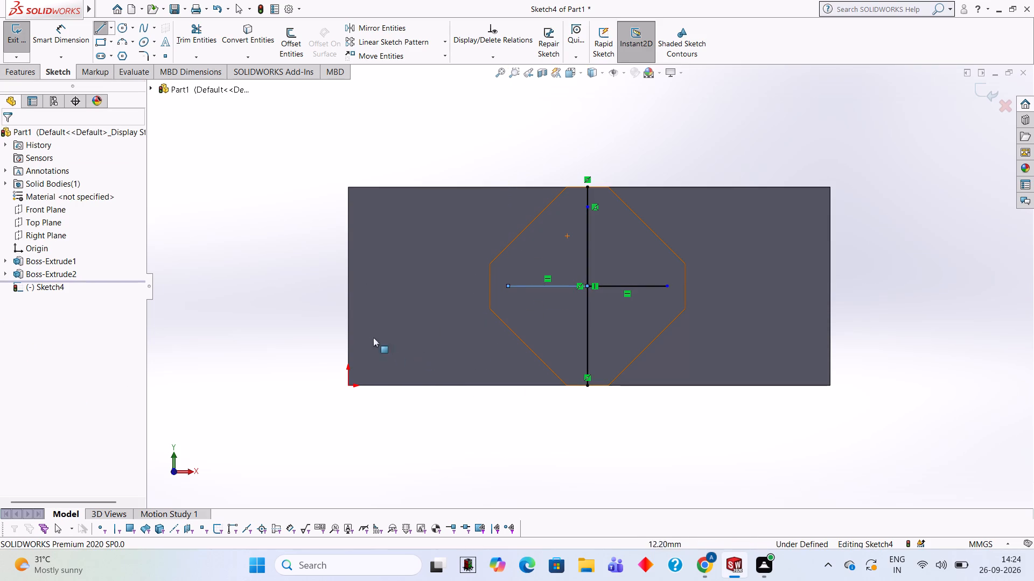
click(98, 32)
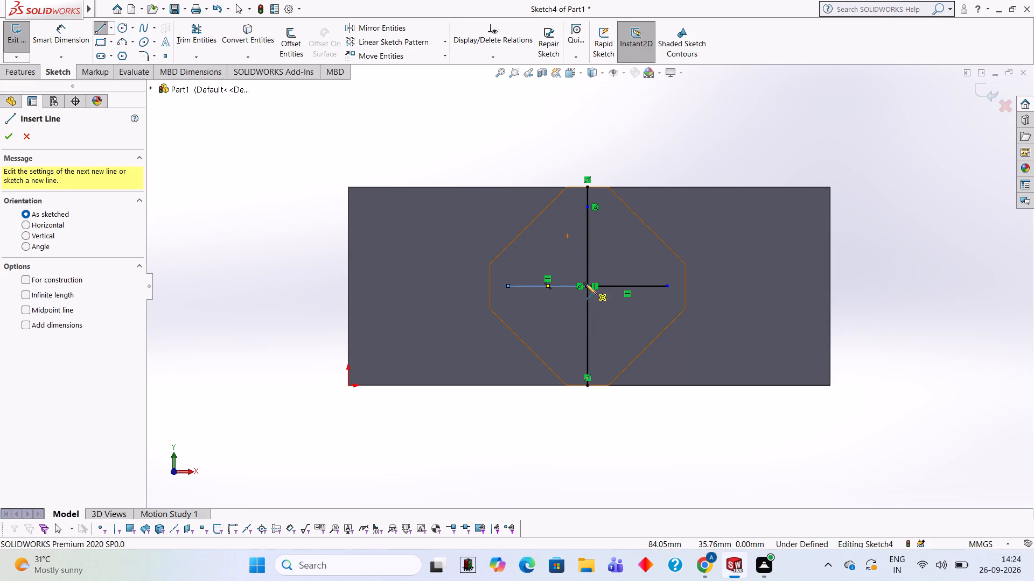
click(586, 284)
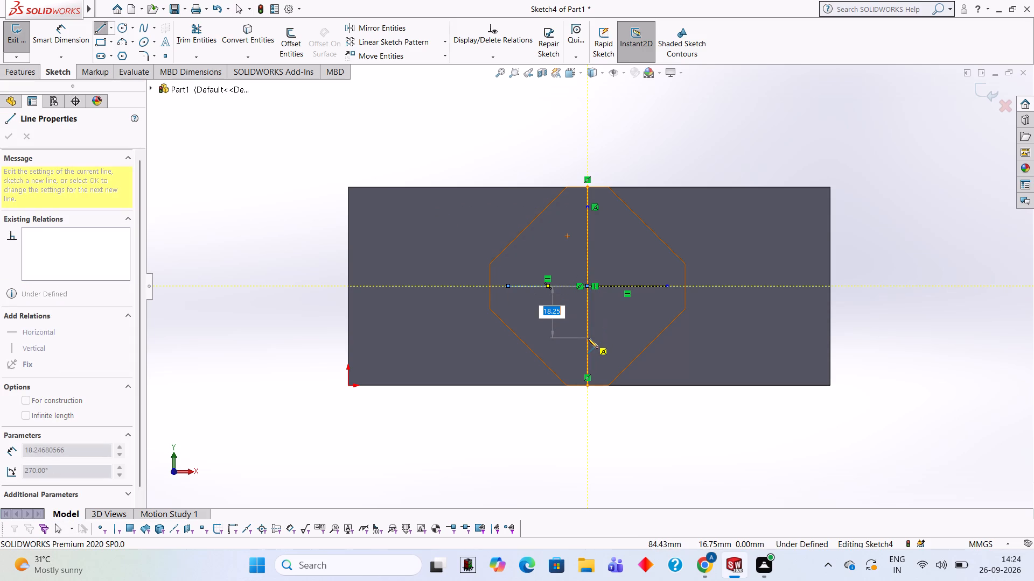
text(28)
key(Return)
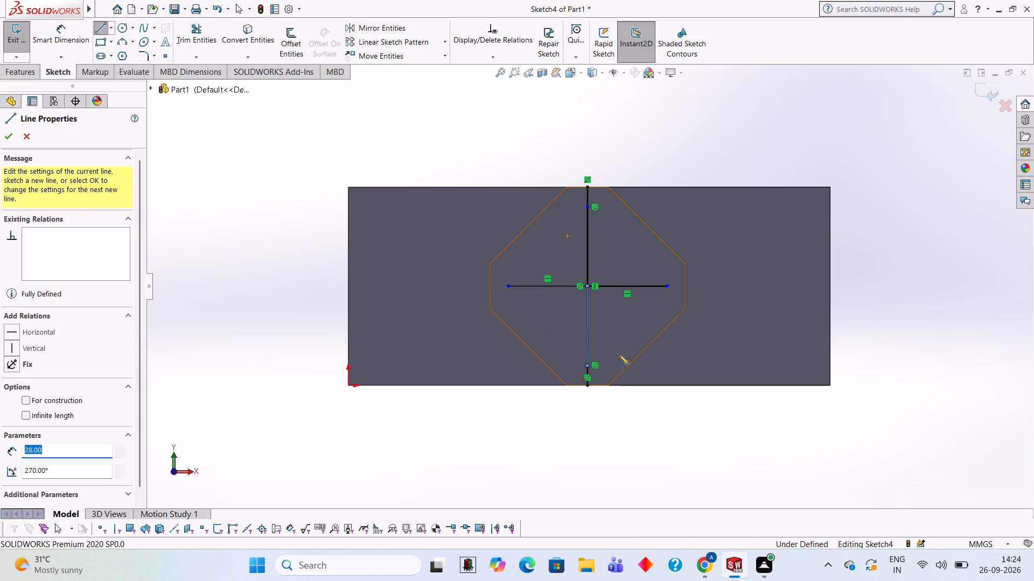
Connect the outer ends of the four 28 mm lines with slanted lines to form a closed diamond.
click(666, 285)
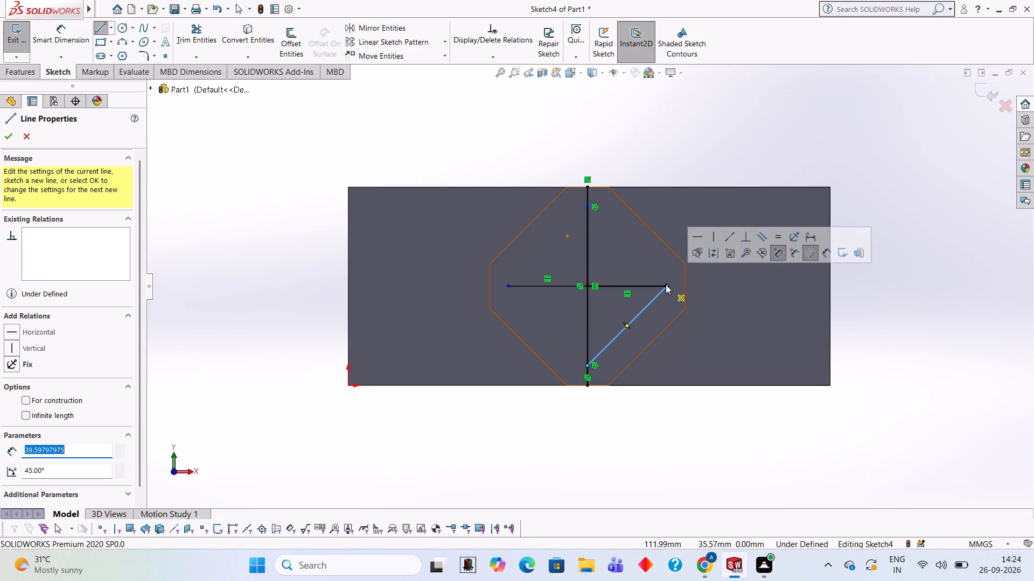
click(666, 285)
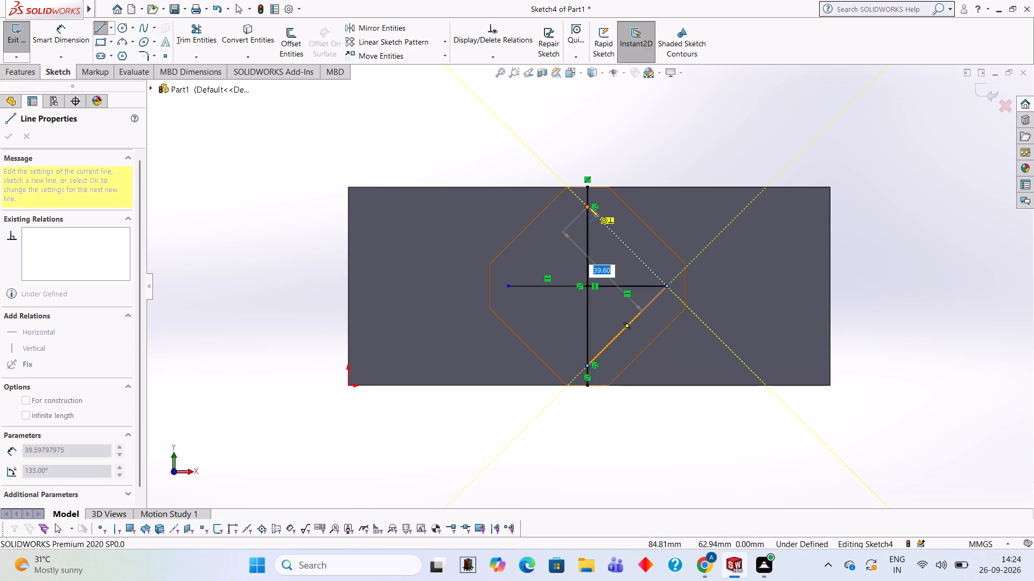
click(588, 207)
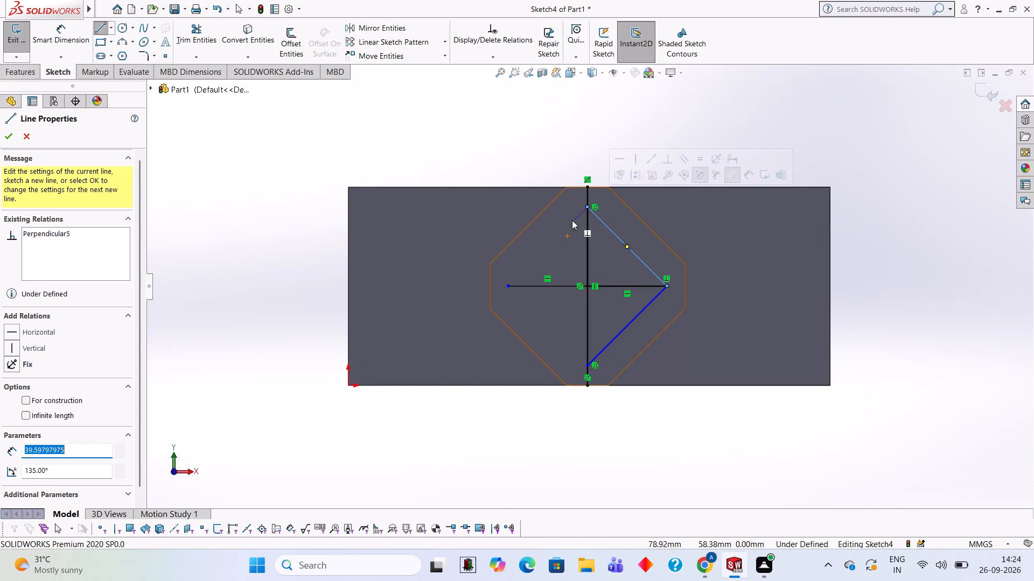
click(588, 206)
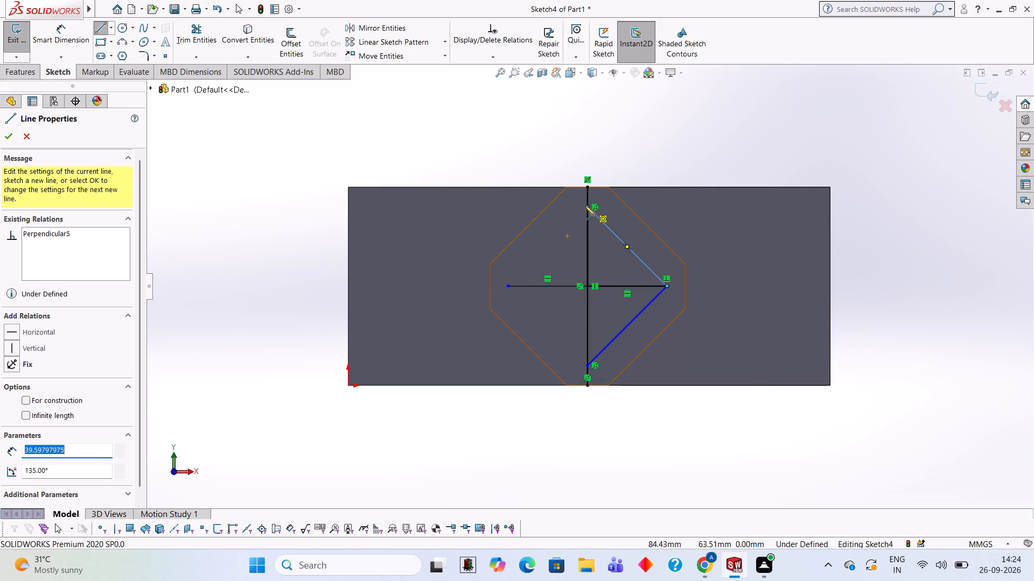
click(507, 284)
click(507, 284)
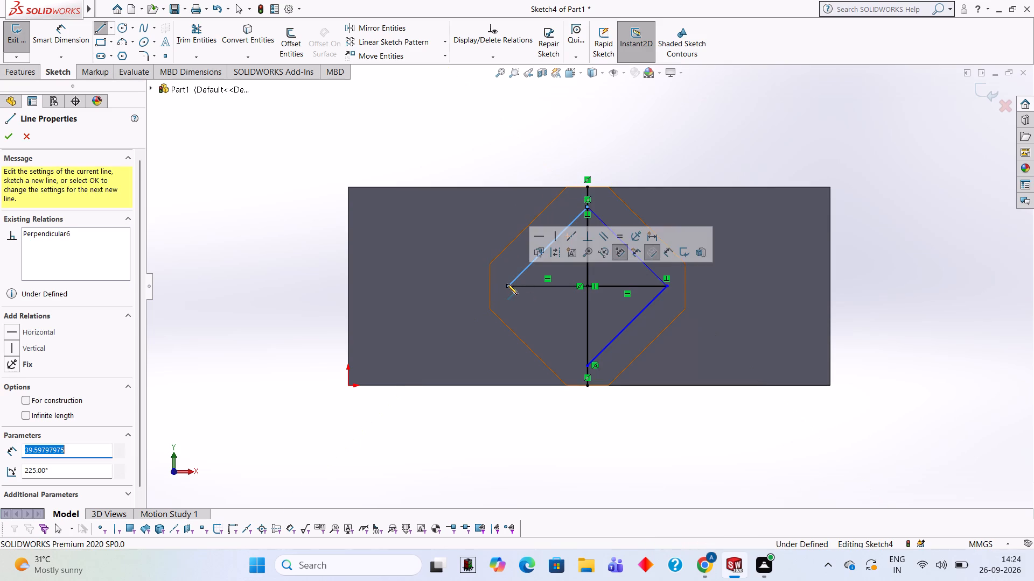
click(586, 366)
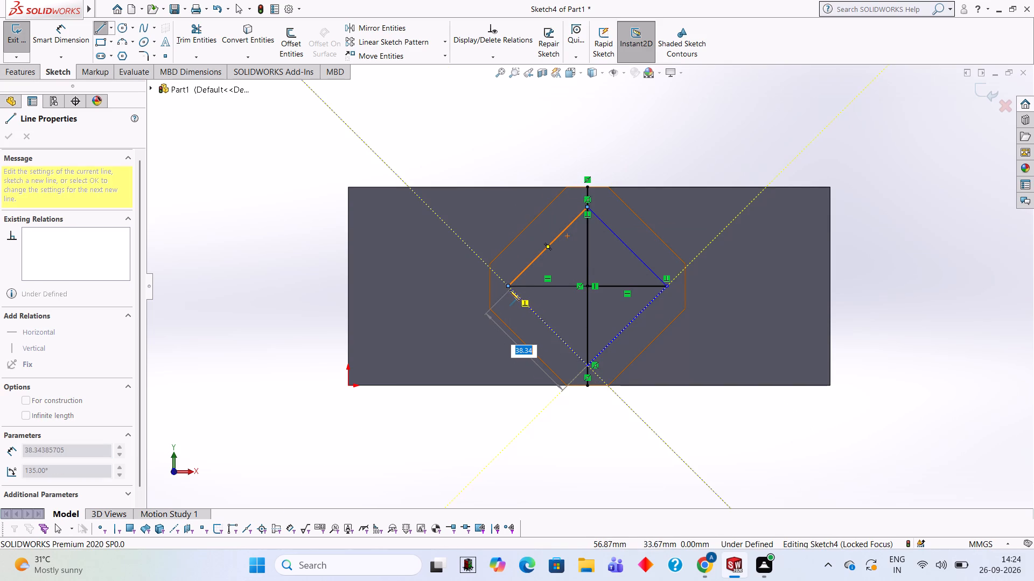
click(508, 286)
key(Escape)
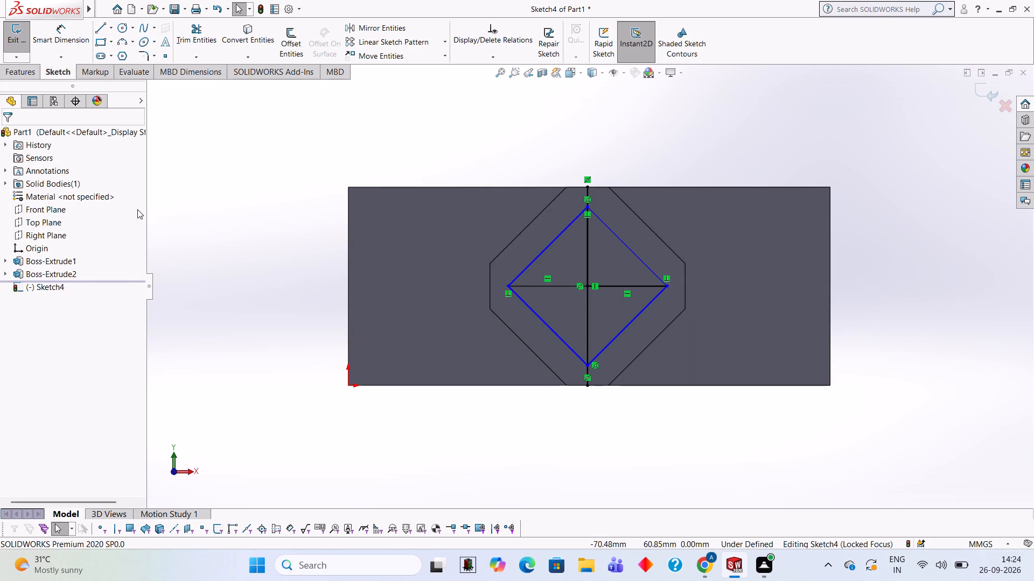
Dimension the distance between two opposite parallel sides of the diamond as 28 mm.
click(51, 36)
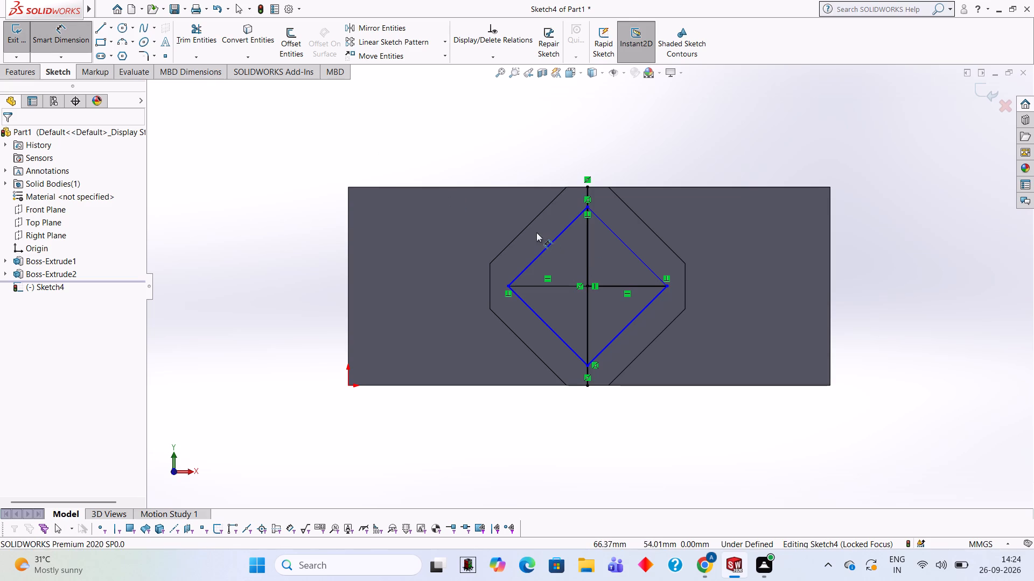
click(549, 244)
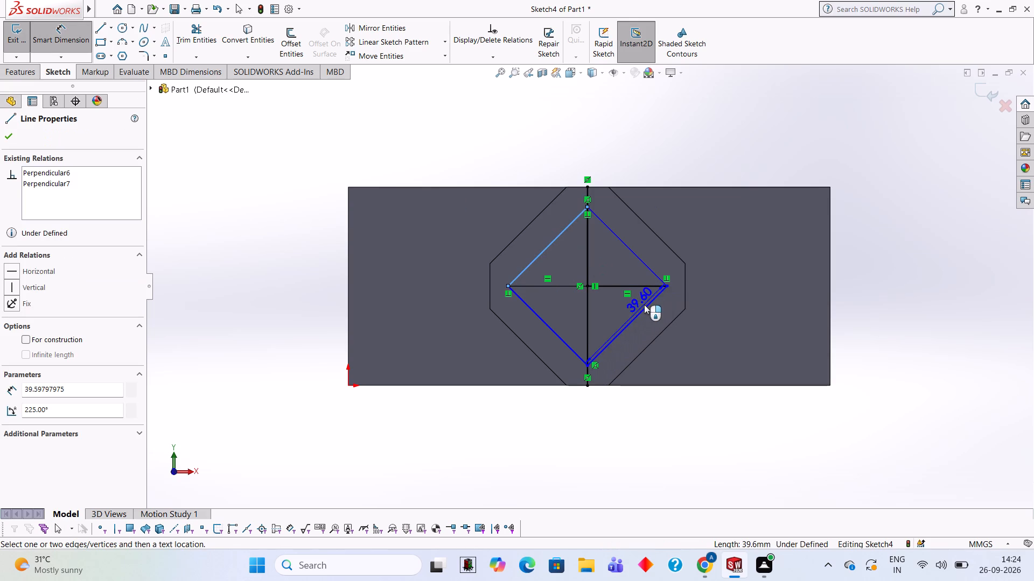
click(648, 304)
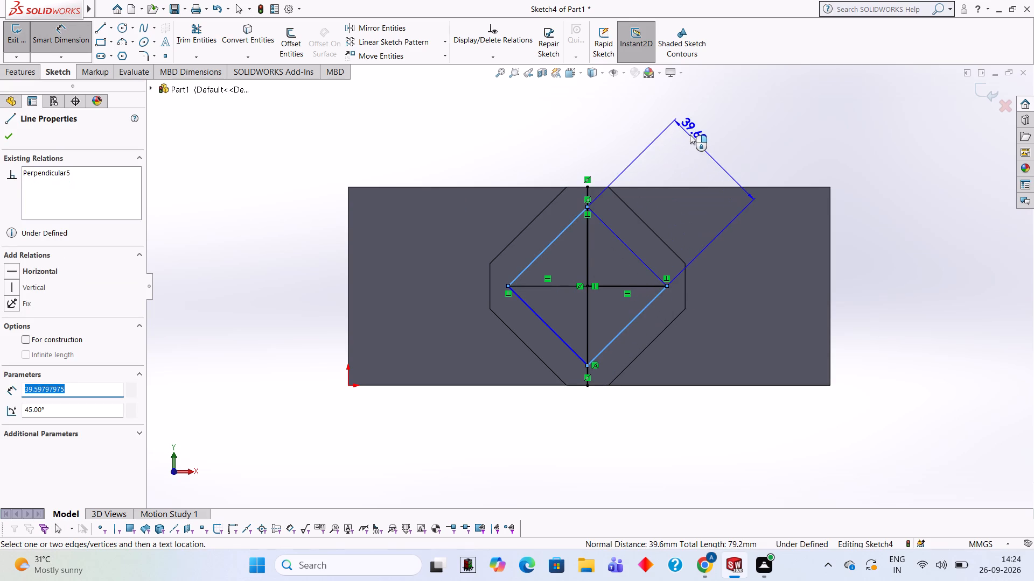
click(690, 134)
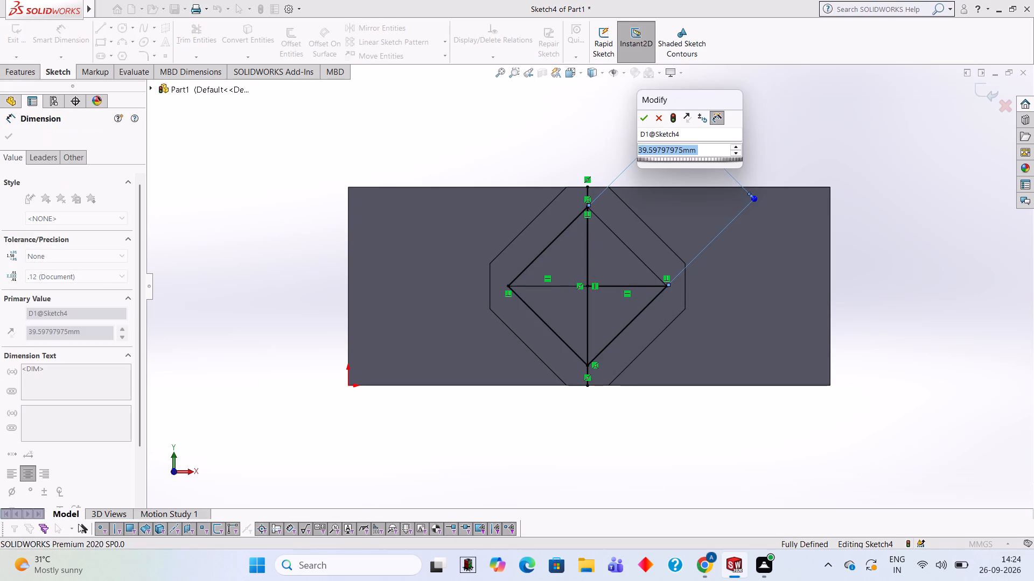
text(28)
key(Return)
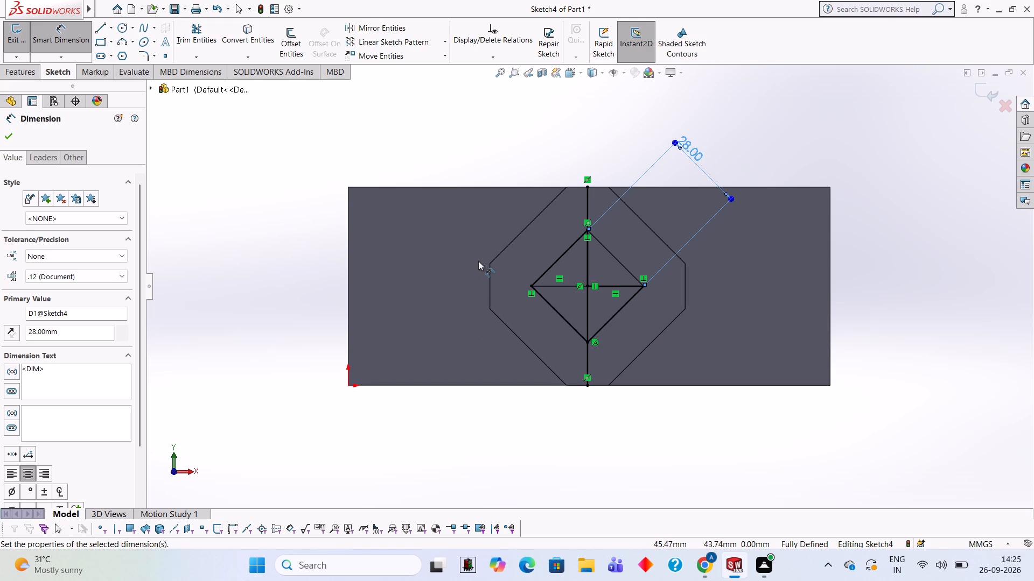
Trim away the horizontal and vertical centre lines inside the diamond and the vertical line's parts beyond it, leaving only the diamond outline.
click(211, 44)
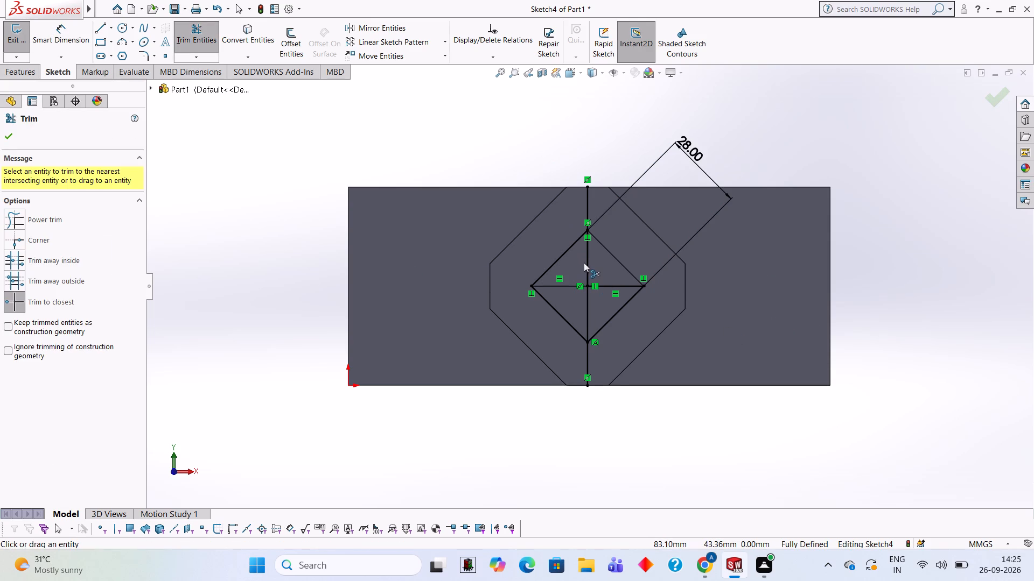
click(588, 264)
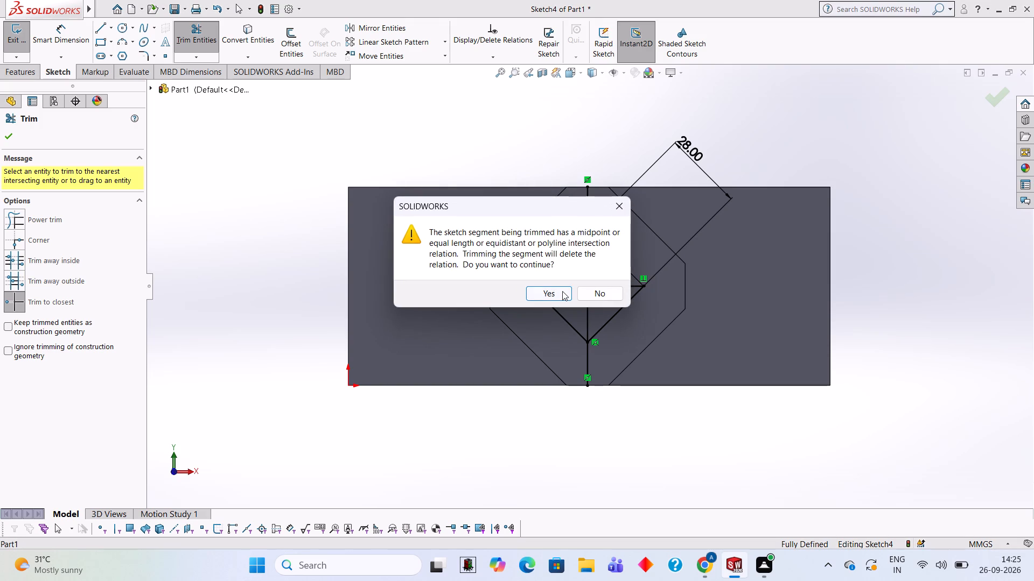
click(562, 292)
click(589, 210)
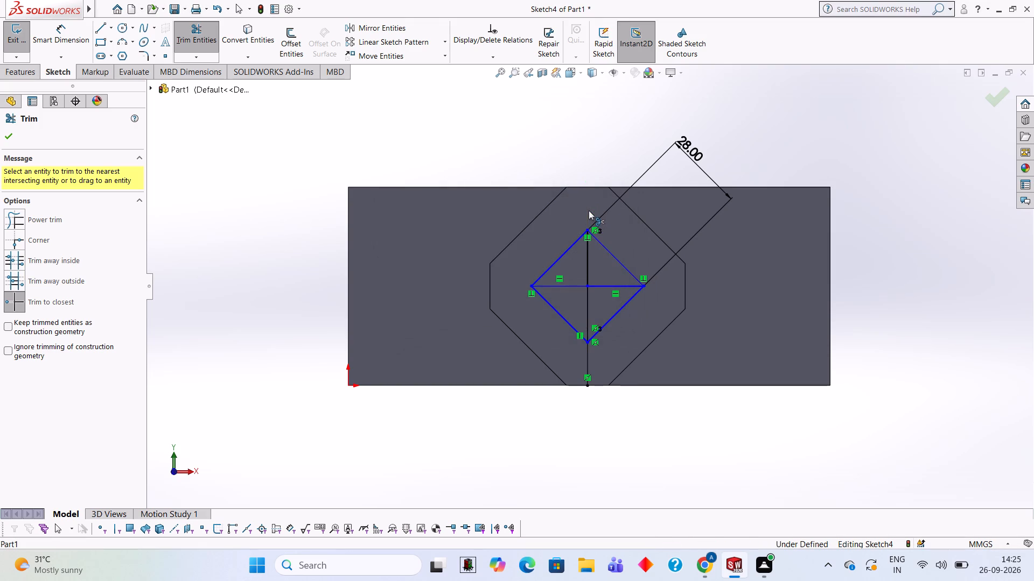
click(587, 297)
click(598, 285)
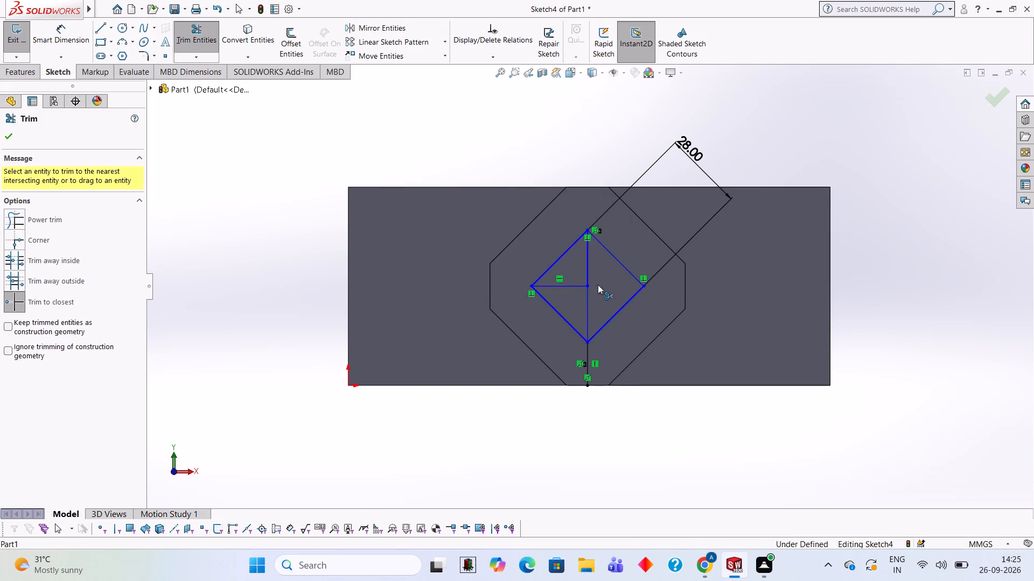
click(588, 272)
click(586, 297)
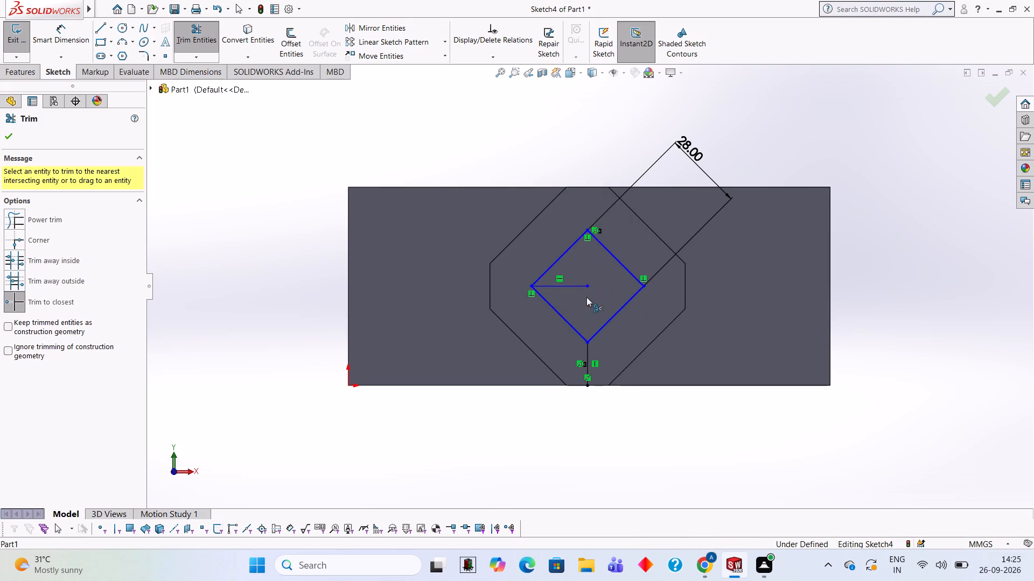
click(573, 285)
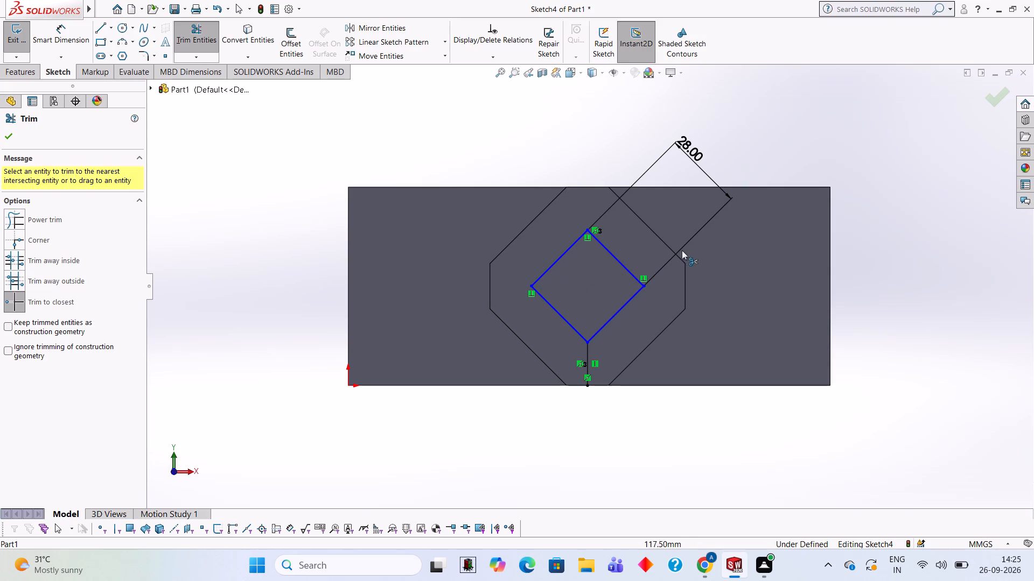
click(585, 353)
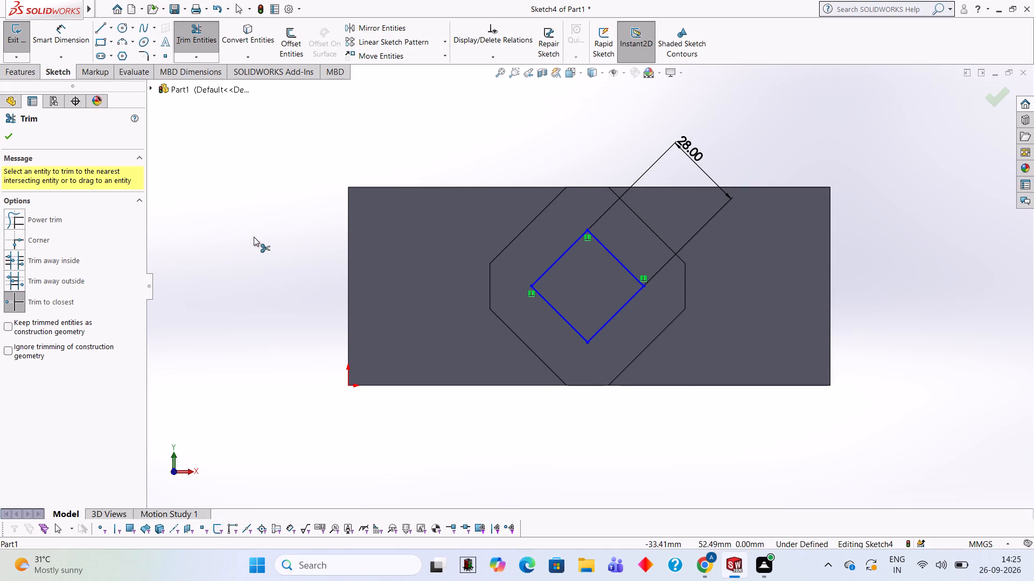
Cut-extrude the diamond profile into the octagonal boss with a blind depth of 16 mm.
click(22, 75)
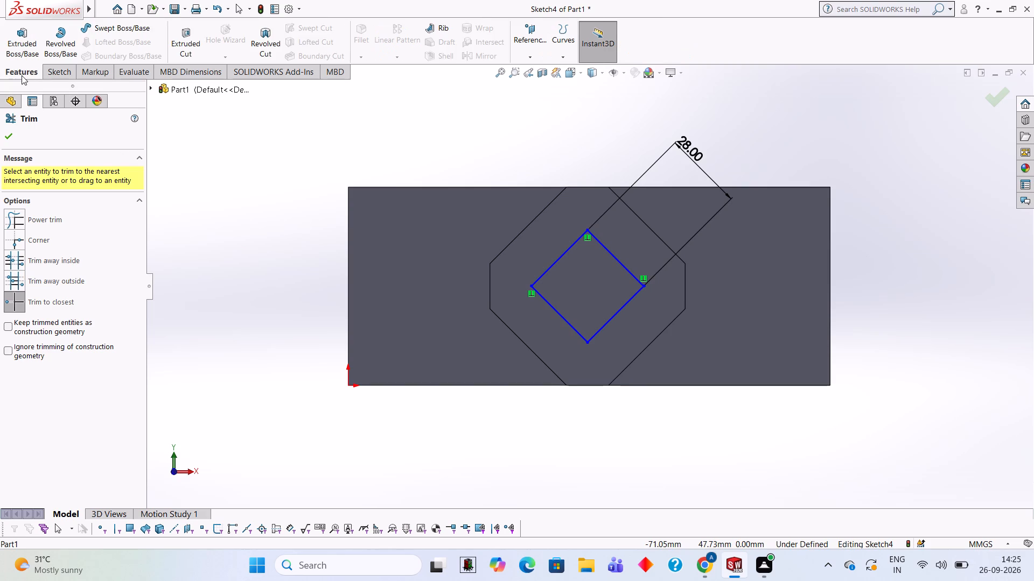
click(194, 46)
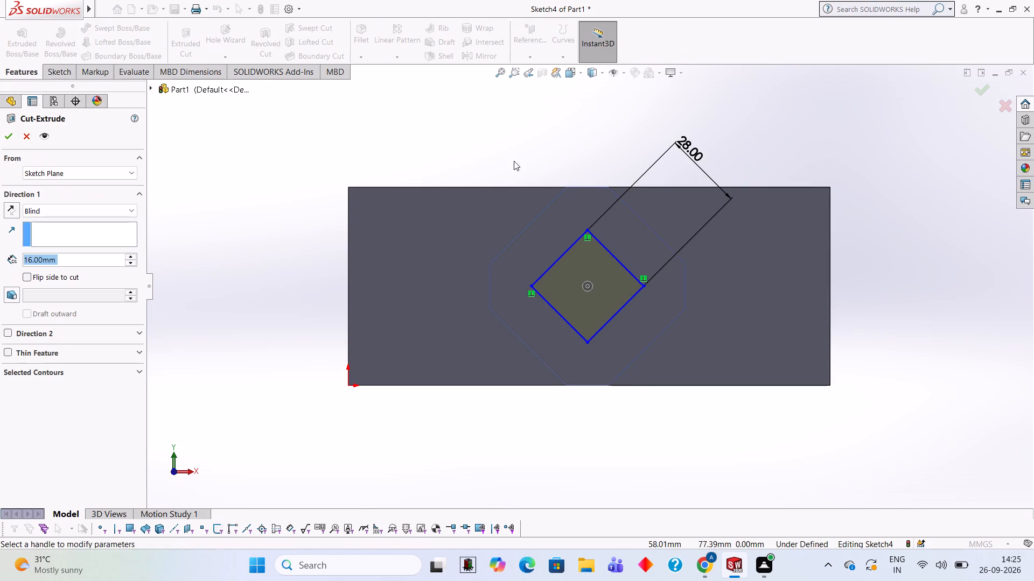
middle_drag(521, 136, 465, 139)
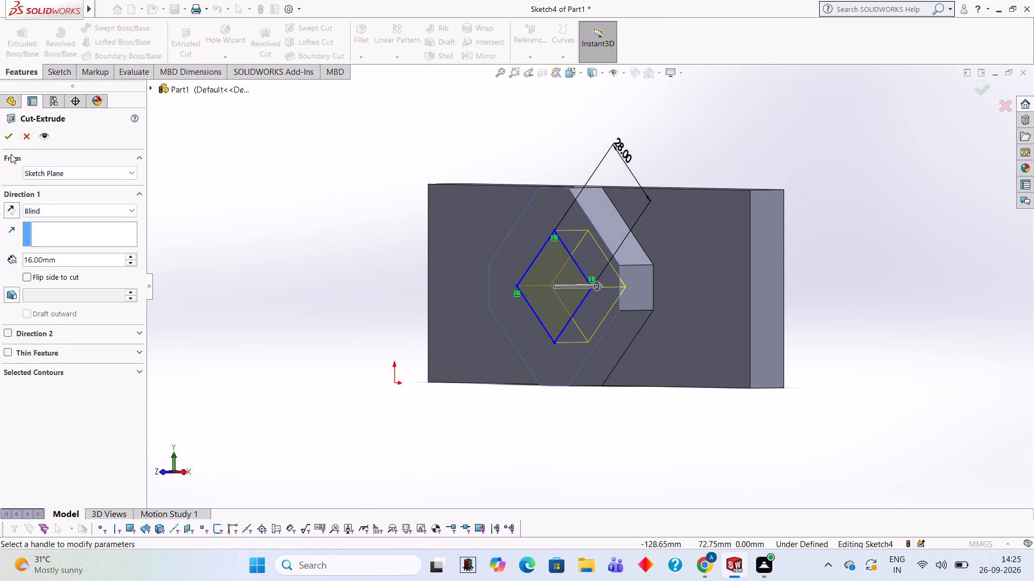
click(9, 142)
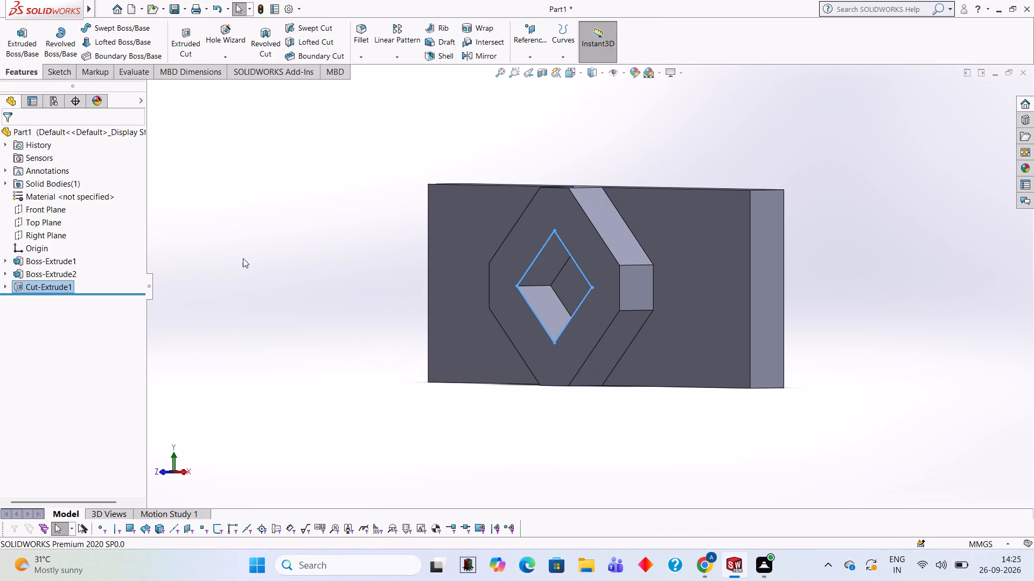
click(243, 258)
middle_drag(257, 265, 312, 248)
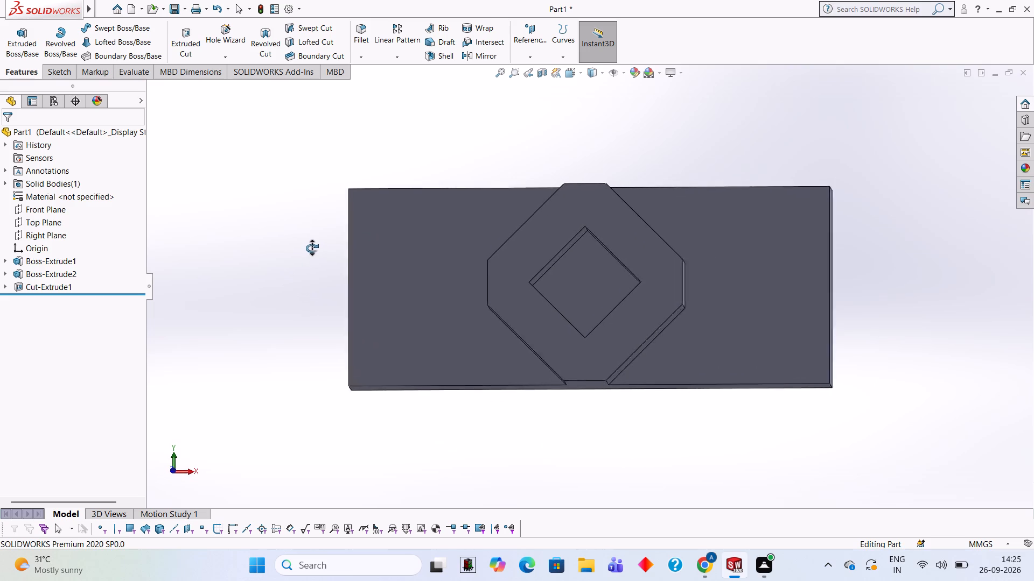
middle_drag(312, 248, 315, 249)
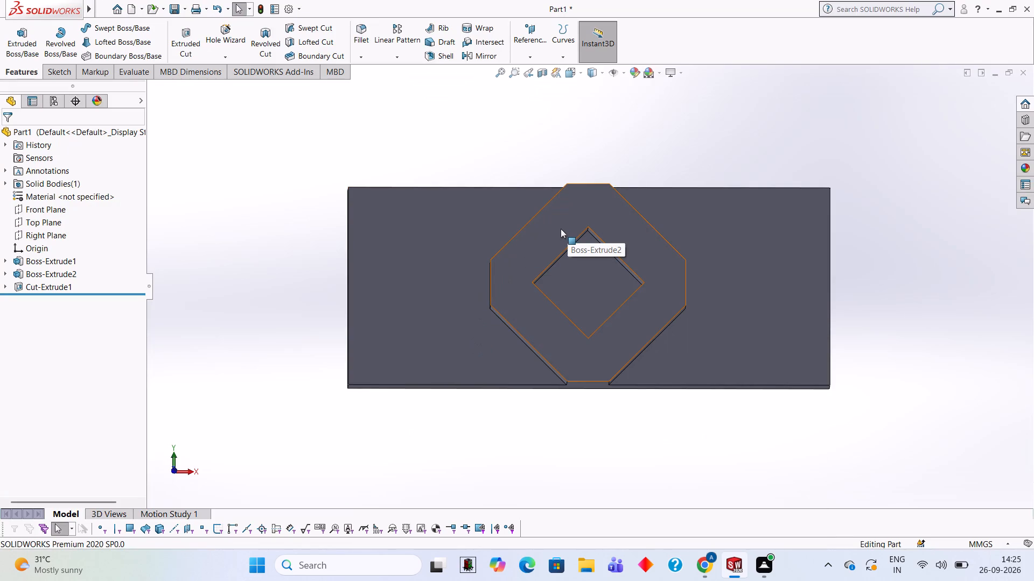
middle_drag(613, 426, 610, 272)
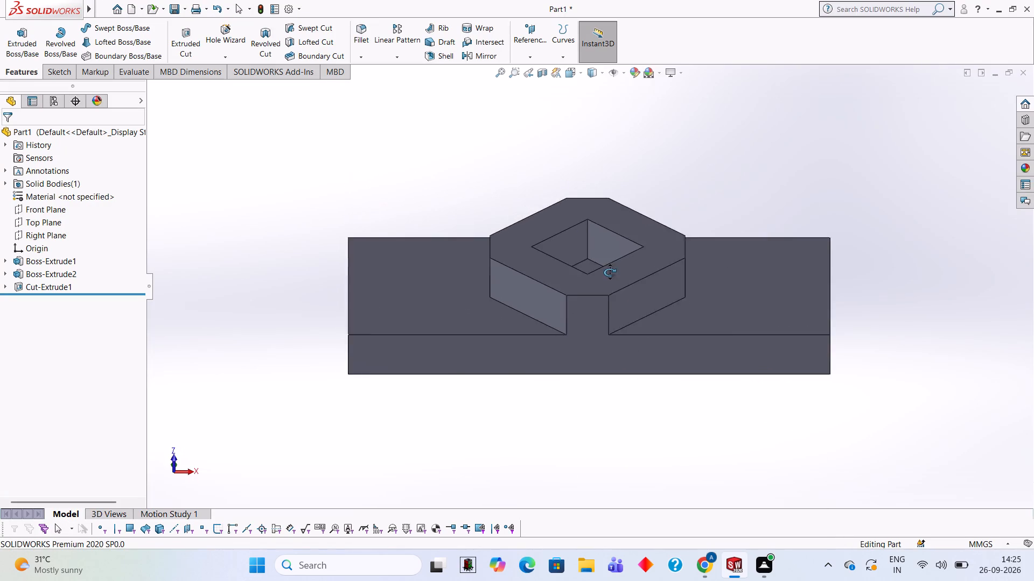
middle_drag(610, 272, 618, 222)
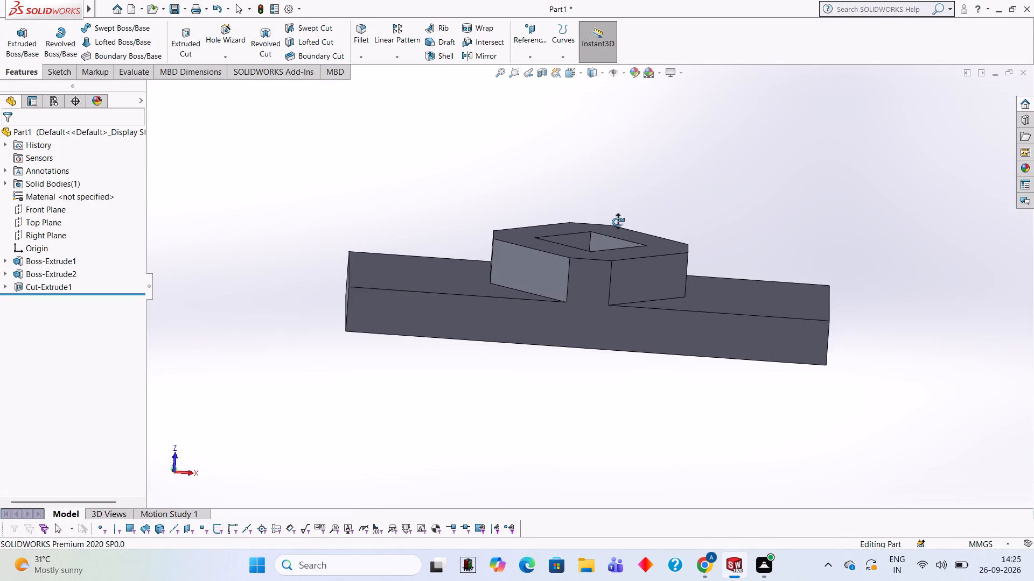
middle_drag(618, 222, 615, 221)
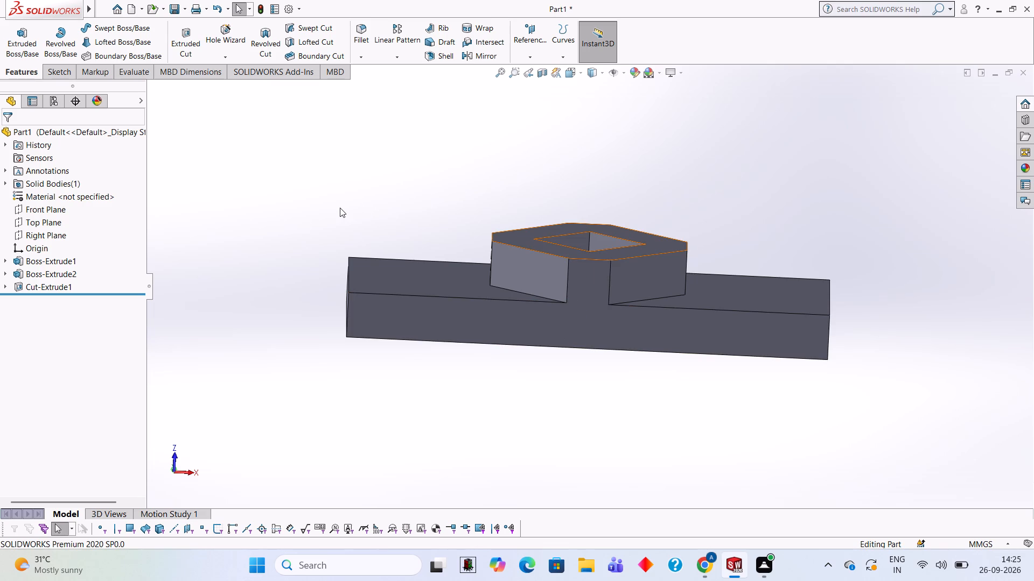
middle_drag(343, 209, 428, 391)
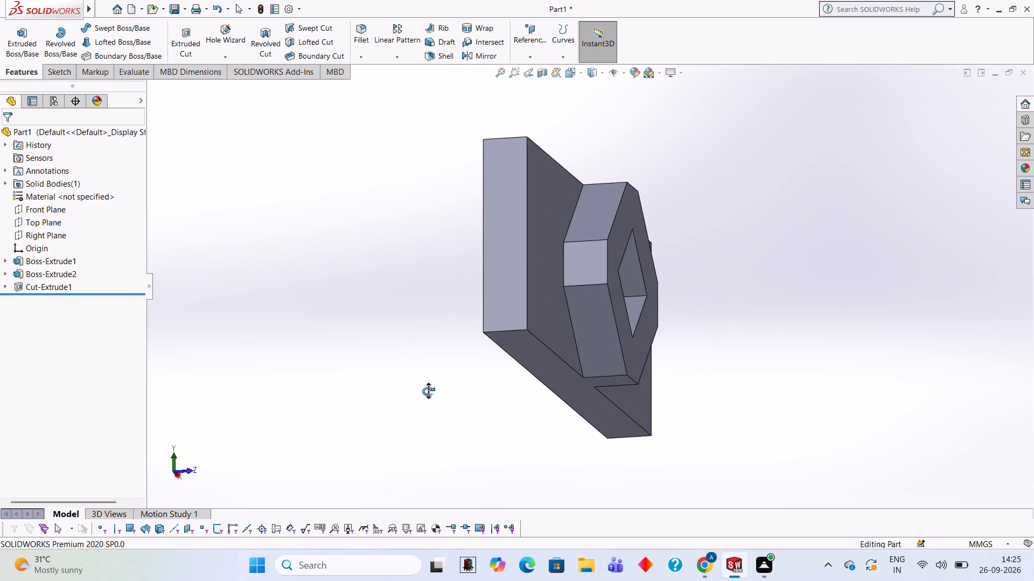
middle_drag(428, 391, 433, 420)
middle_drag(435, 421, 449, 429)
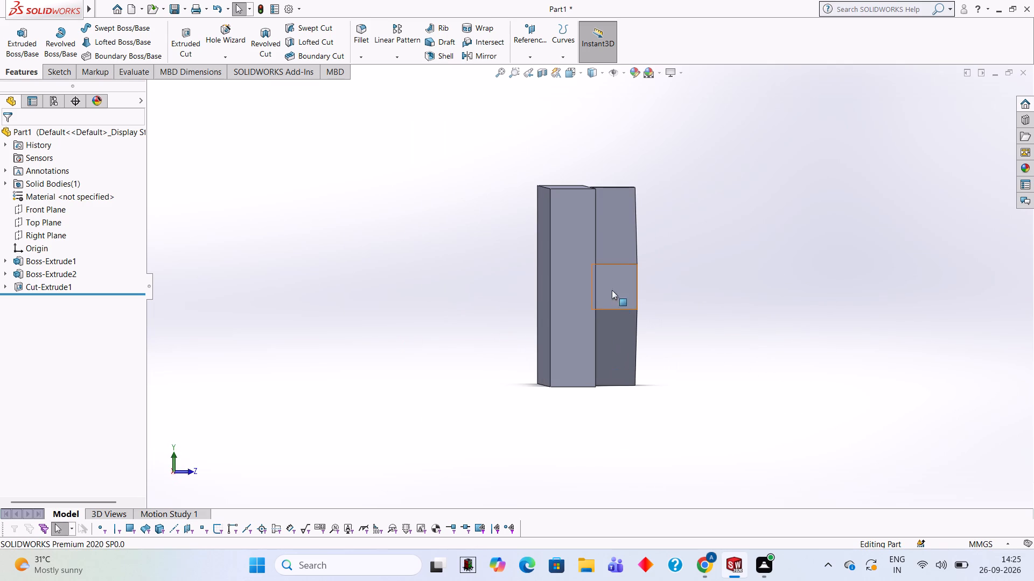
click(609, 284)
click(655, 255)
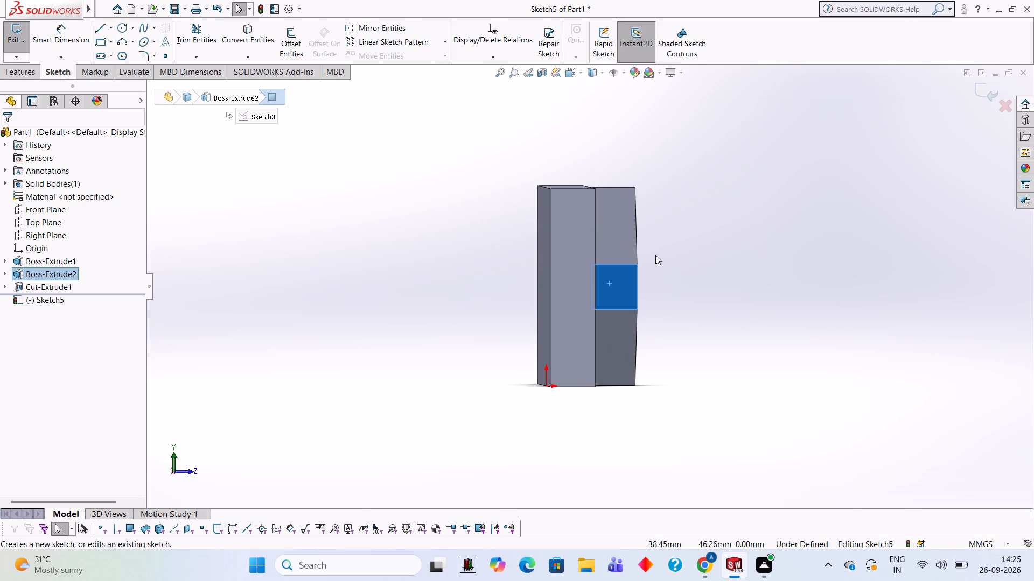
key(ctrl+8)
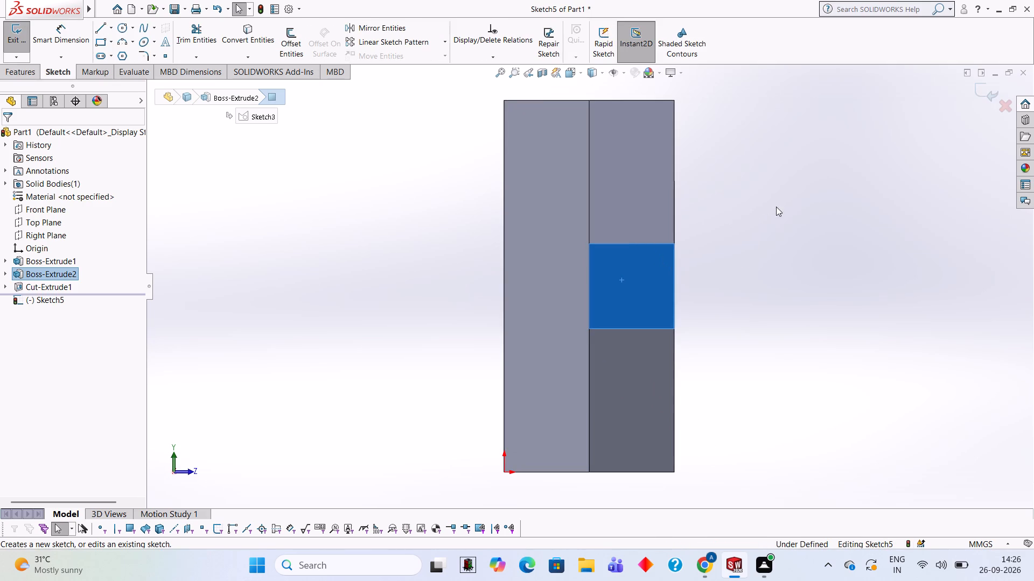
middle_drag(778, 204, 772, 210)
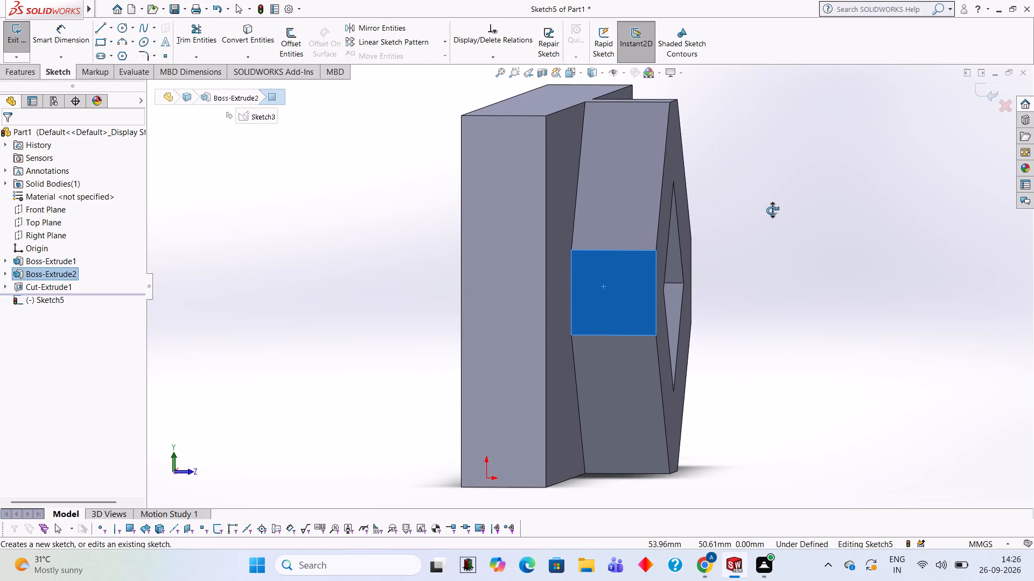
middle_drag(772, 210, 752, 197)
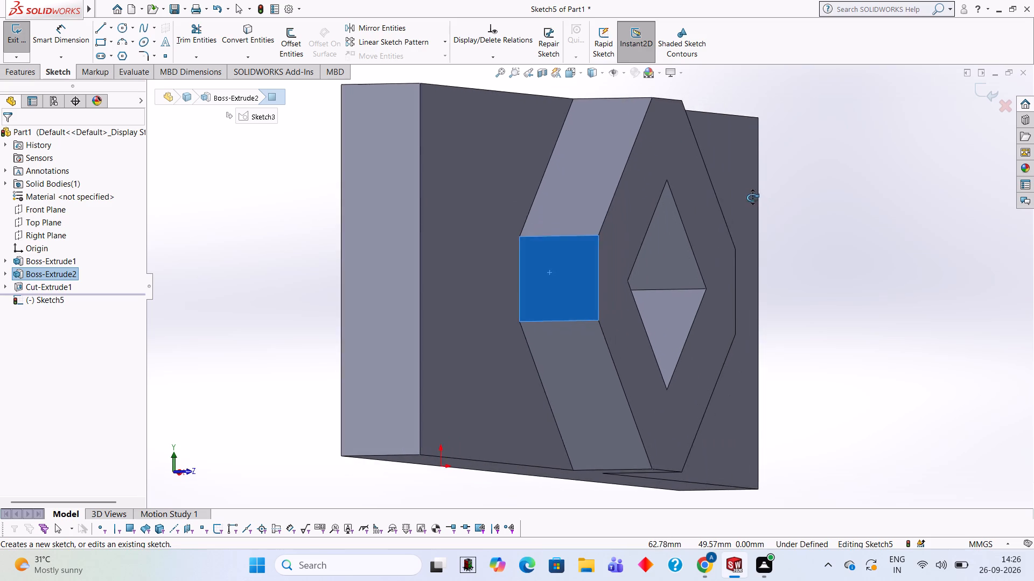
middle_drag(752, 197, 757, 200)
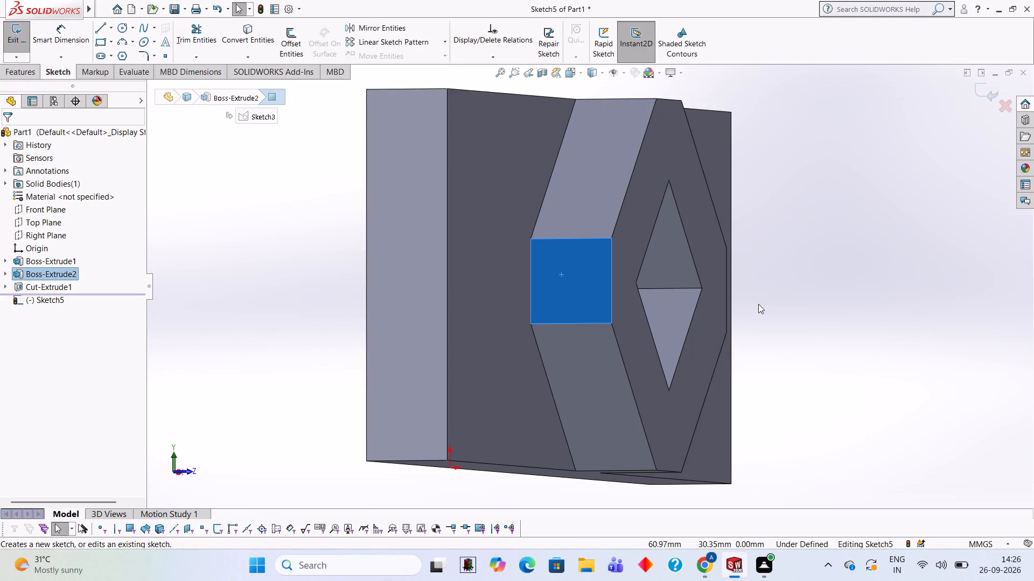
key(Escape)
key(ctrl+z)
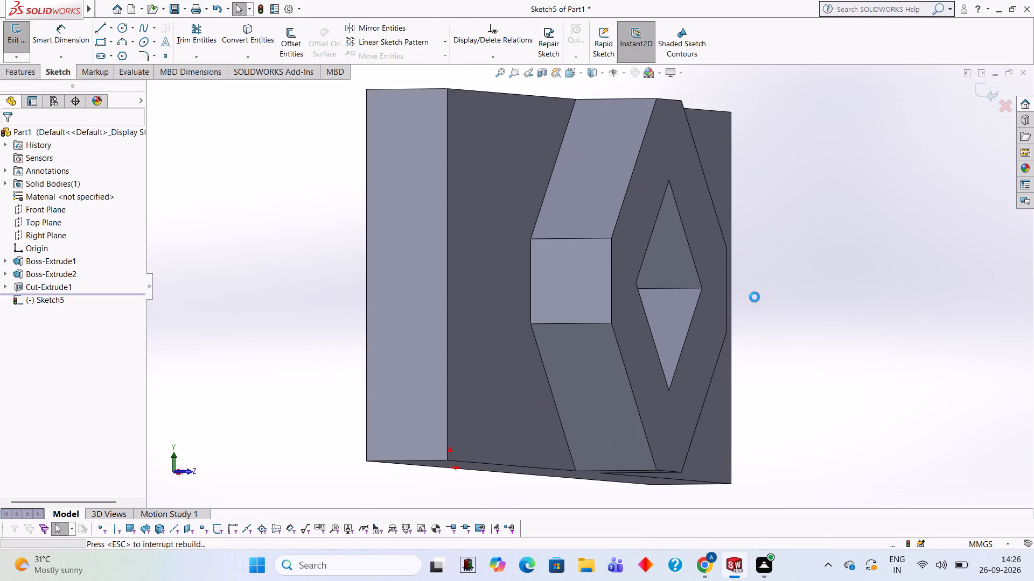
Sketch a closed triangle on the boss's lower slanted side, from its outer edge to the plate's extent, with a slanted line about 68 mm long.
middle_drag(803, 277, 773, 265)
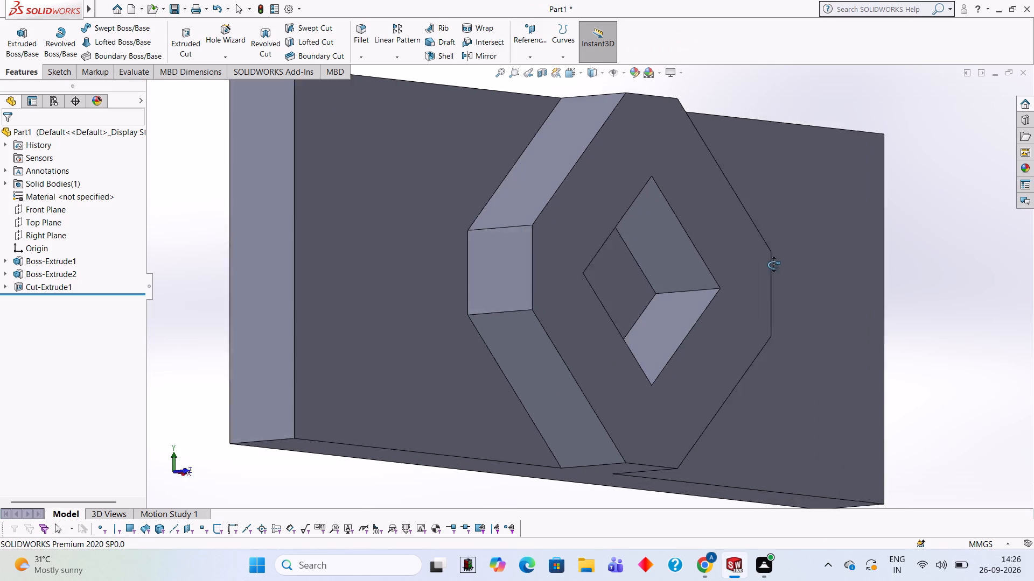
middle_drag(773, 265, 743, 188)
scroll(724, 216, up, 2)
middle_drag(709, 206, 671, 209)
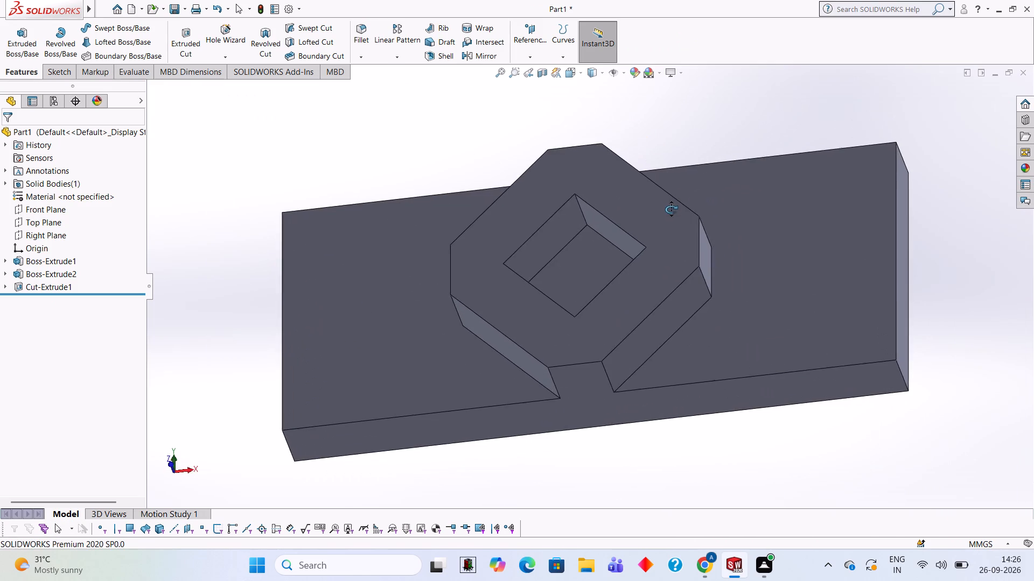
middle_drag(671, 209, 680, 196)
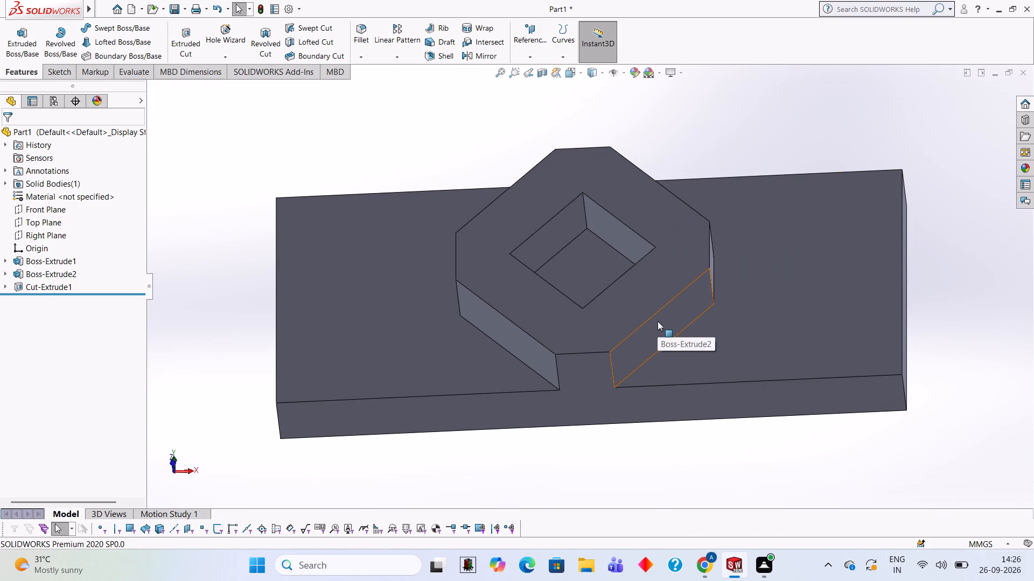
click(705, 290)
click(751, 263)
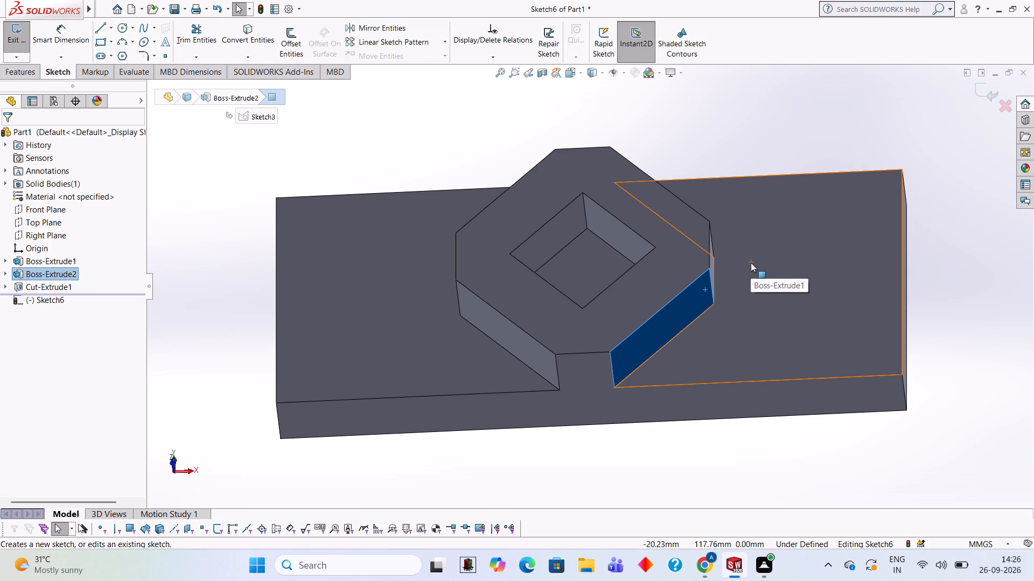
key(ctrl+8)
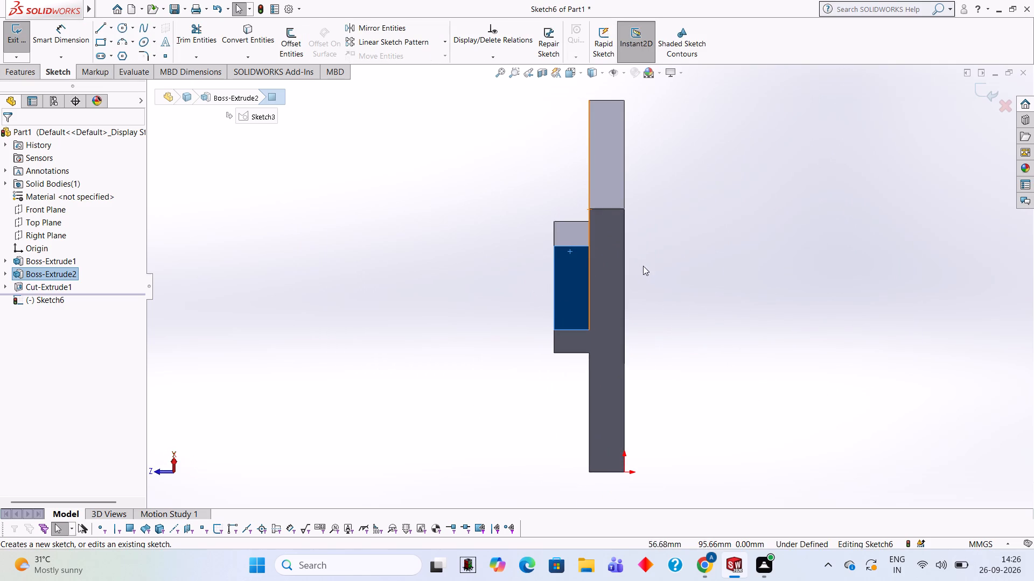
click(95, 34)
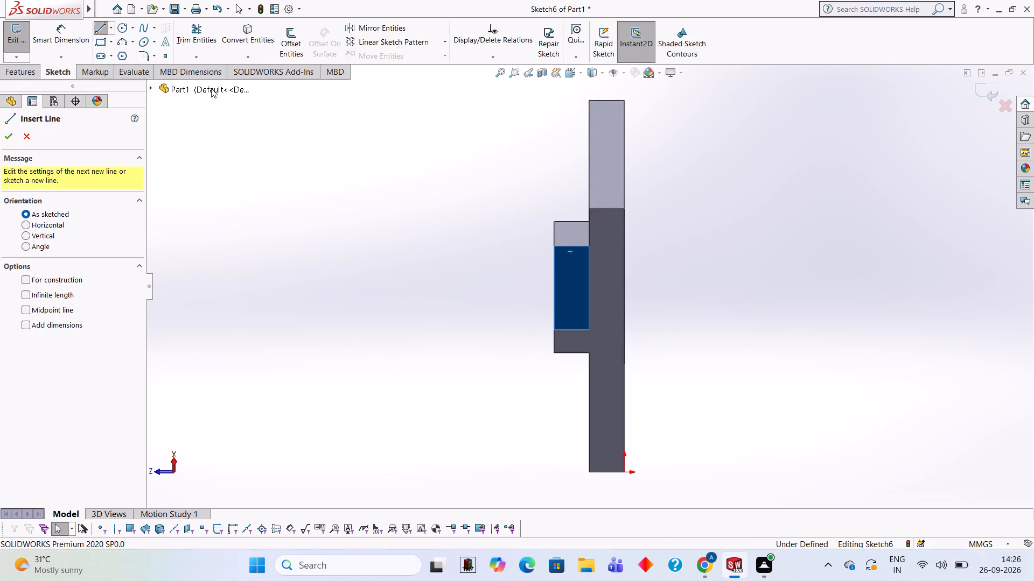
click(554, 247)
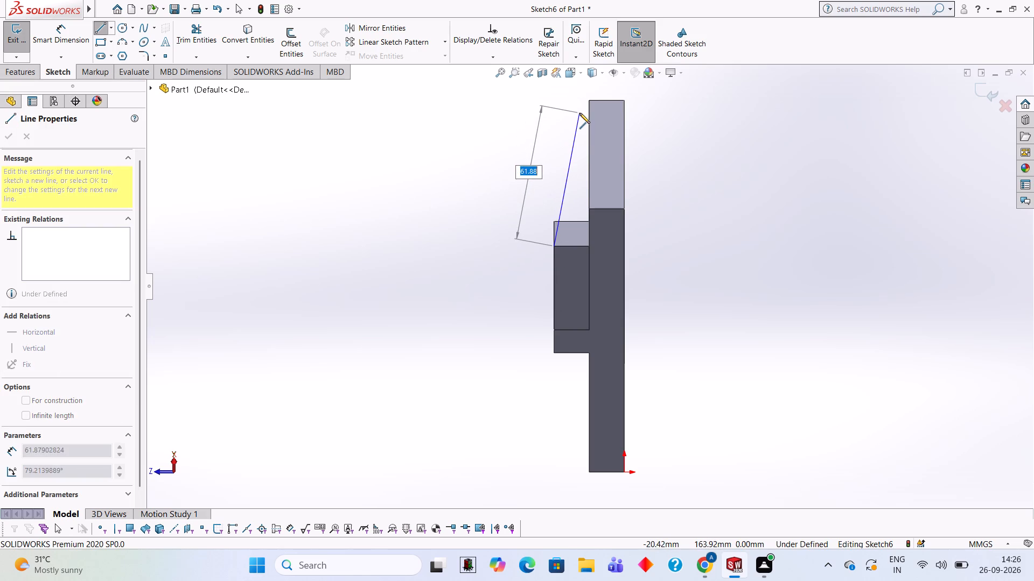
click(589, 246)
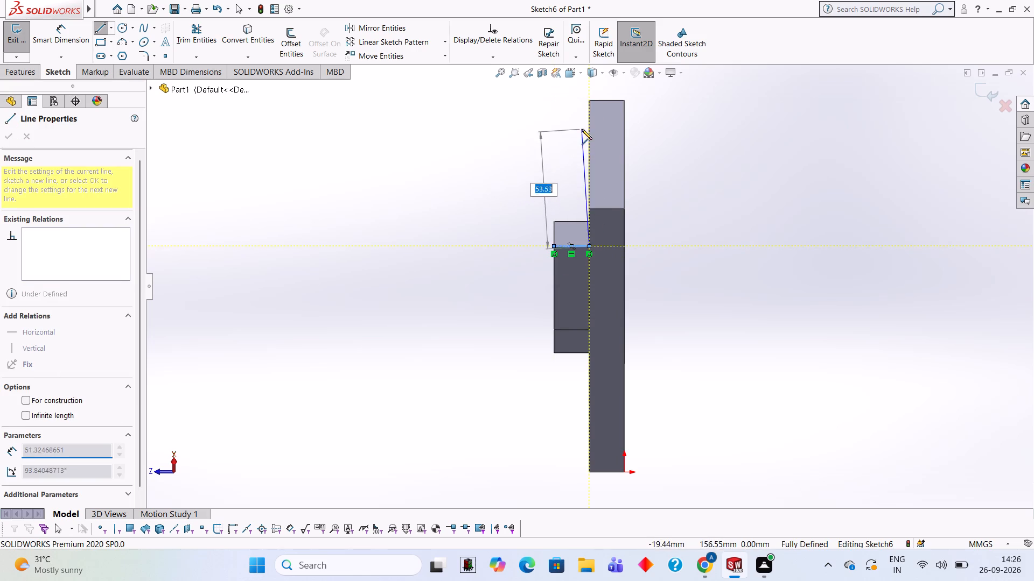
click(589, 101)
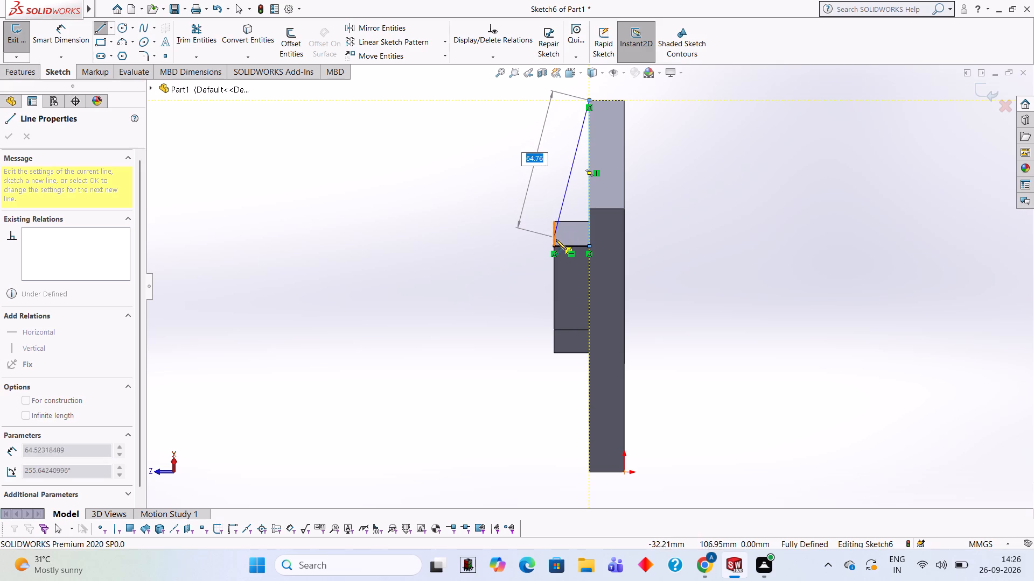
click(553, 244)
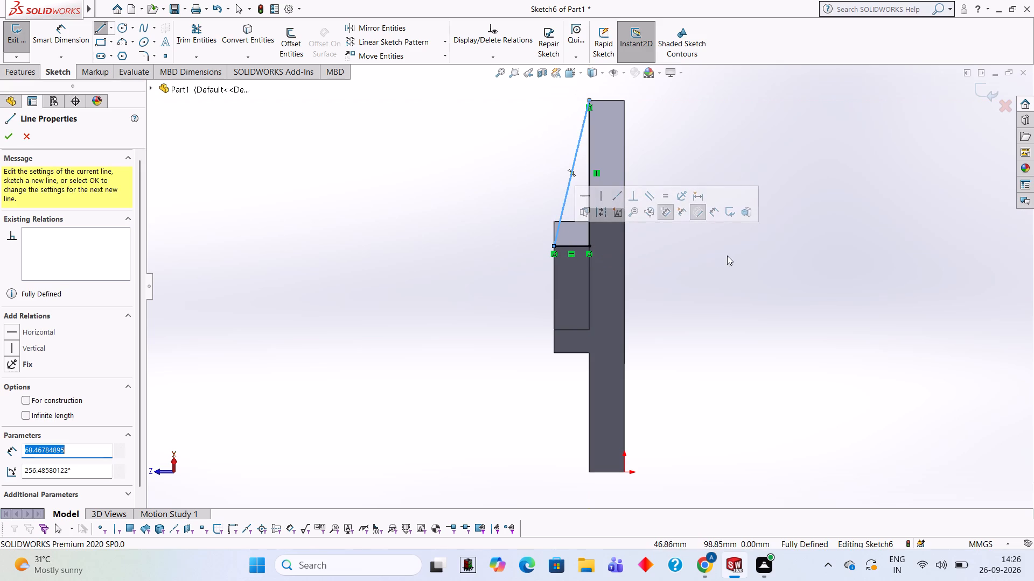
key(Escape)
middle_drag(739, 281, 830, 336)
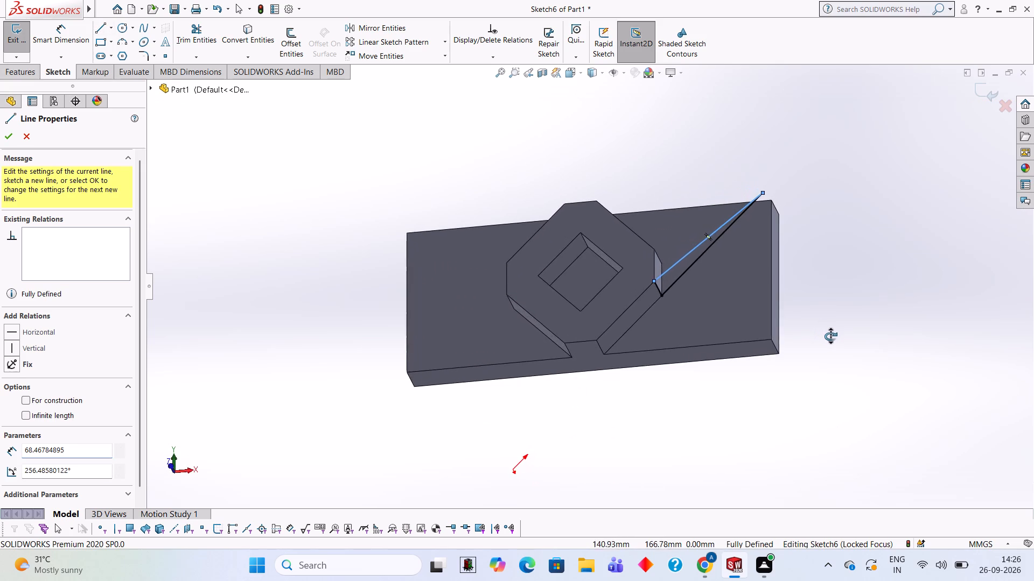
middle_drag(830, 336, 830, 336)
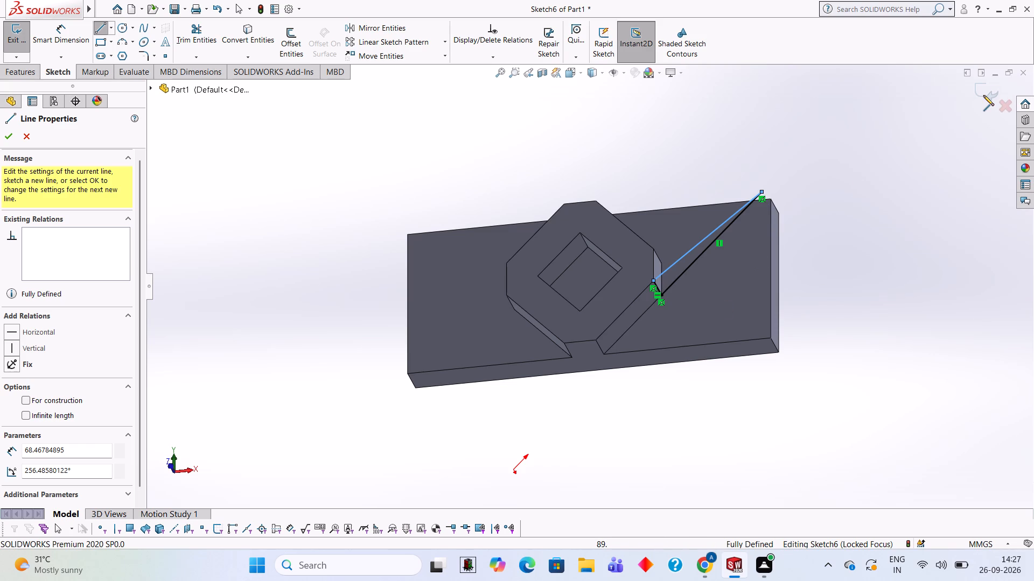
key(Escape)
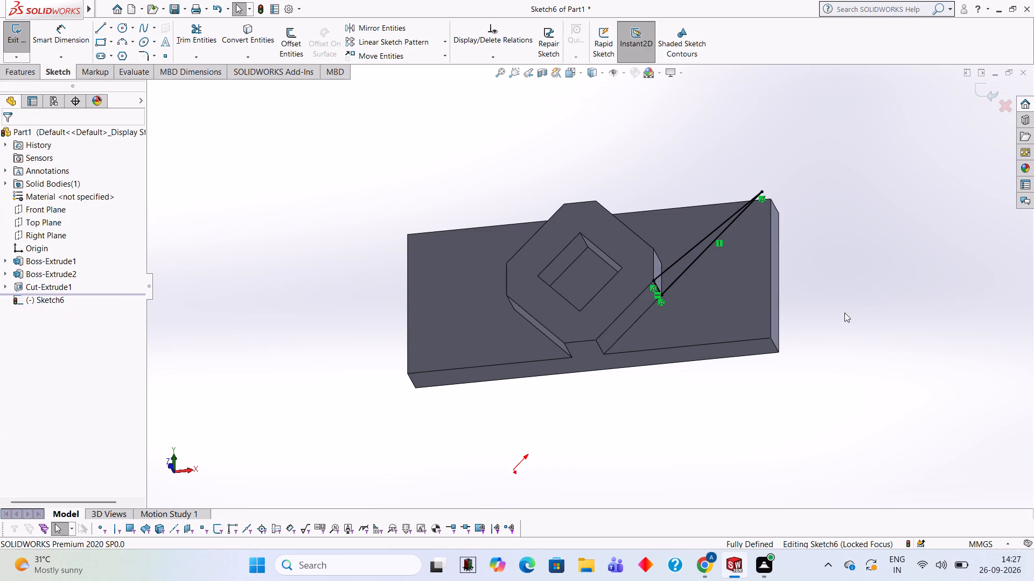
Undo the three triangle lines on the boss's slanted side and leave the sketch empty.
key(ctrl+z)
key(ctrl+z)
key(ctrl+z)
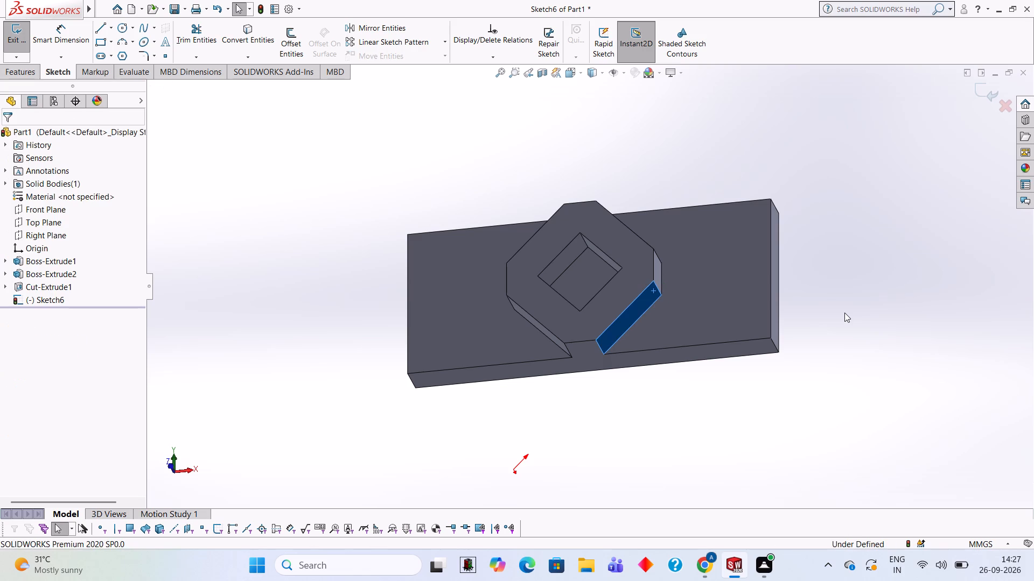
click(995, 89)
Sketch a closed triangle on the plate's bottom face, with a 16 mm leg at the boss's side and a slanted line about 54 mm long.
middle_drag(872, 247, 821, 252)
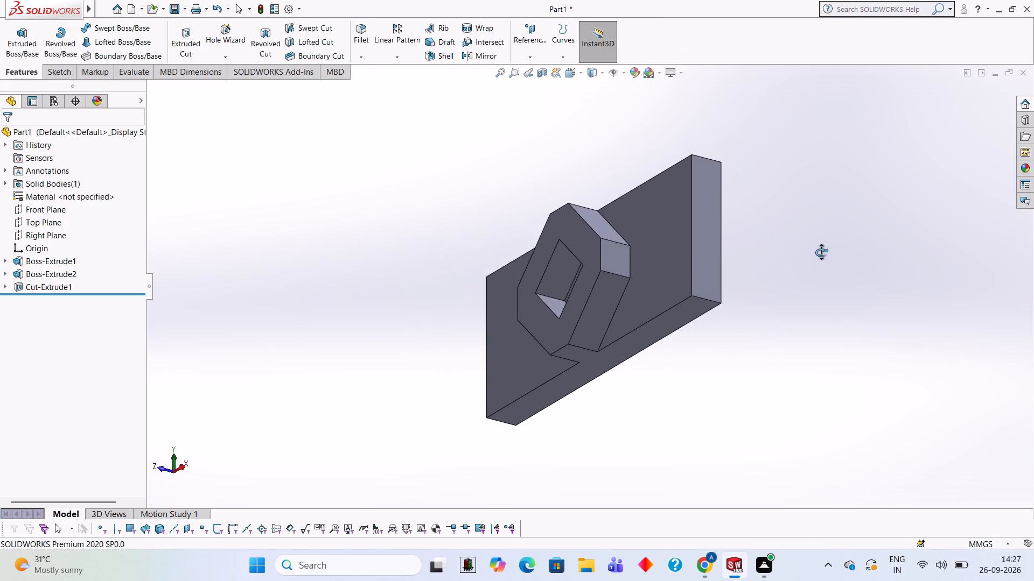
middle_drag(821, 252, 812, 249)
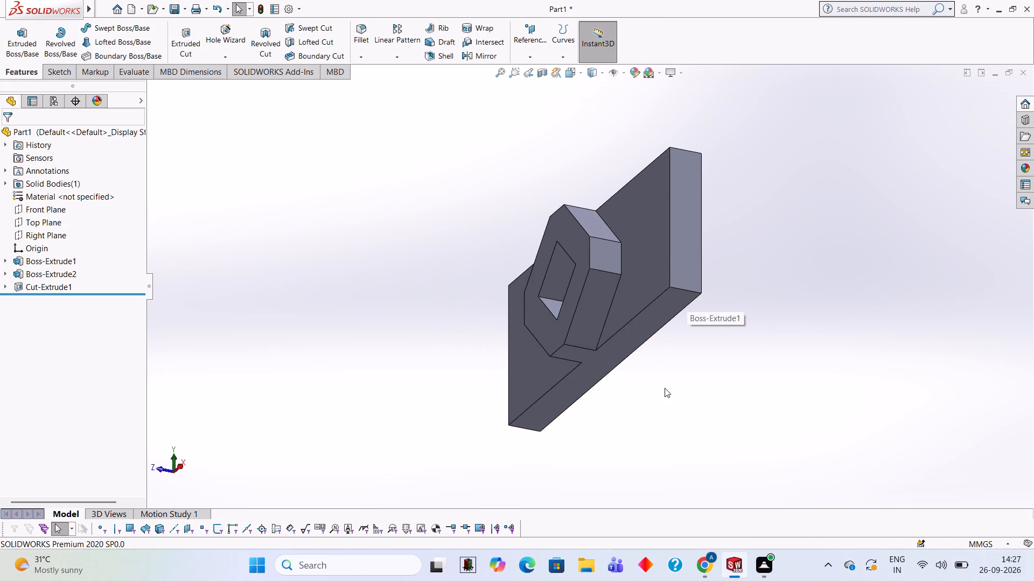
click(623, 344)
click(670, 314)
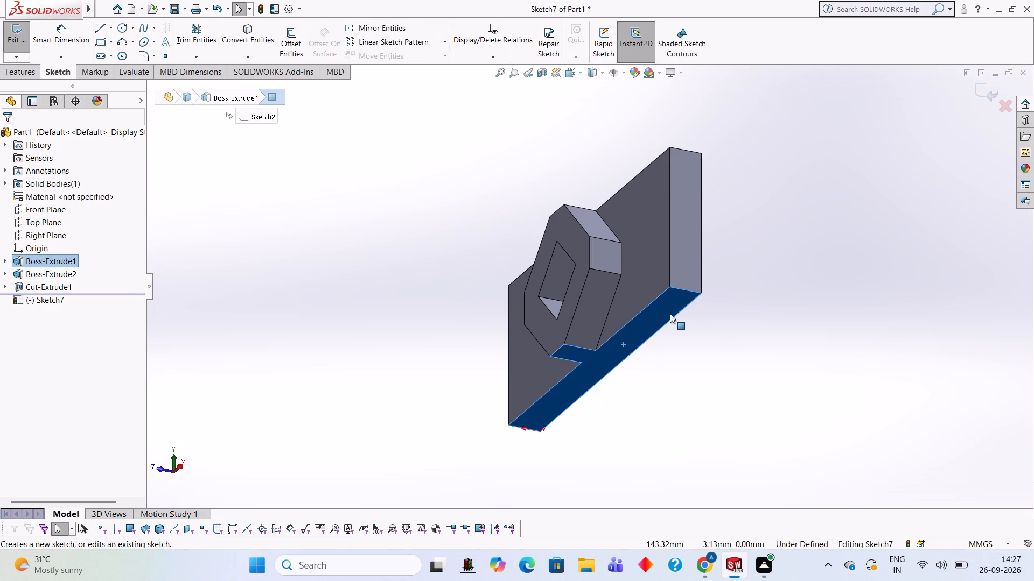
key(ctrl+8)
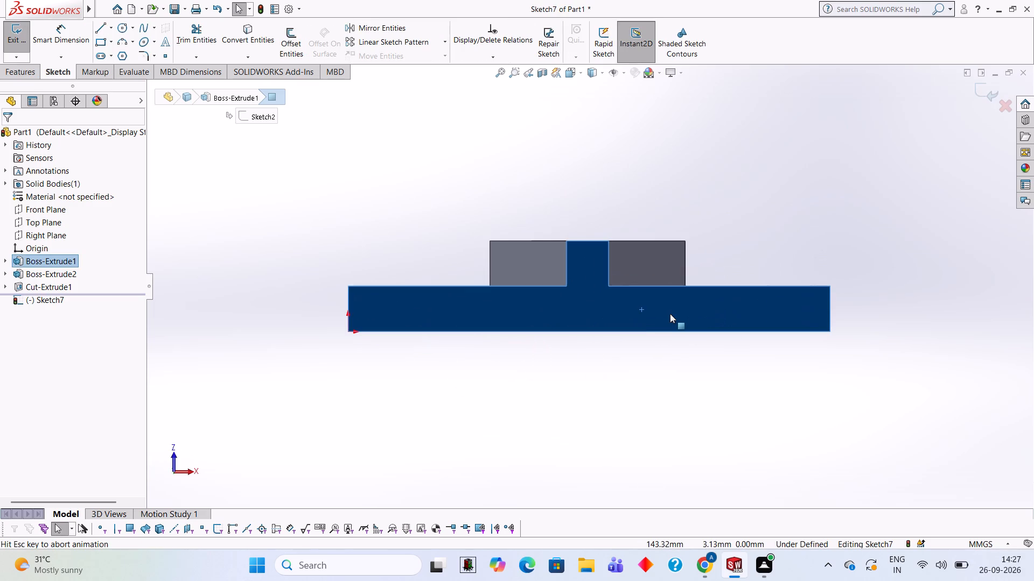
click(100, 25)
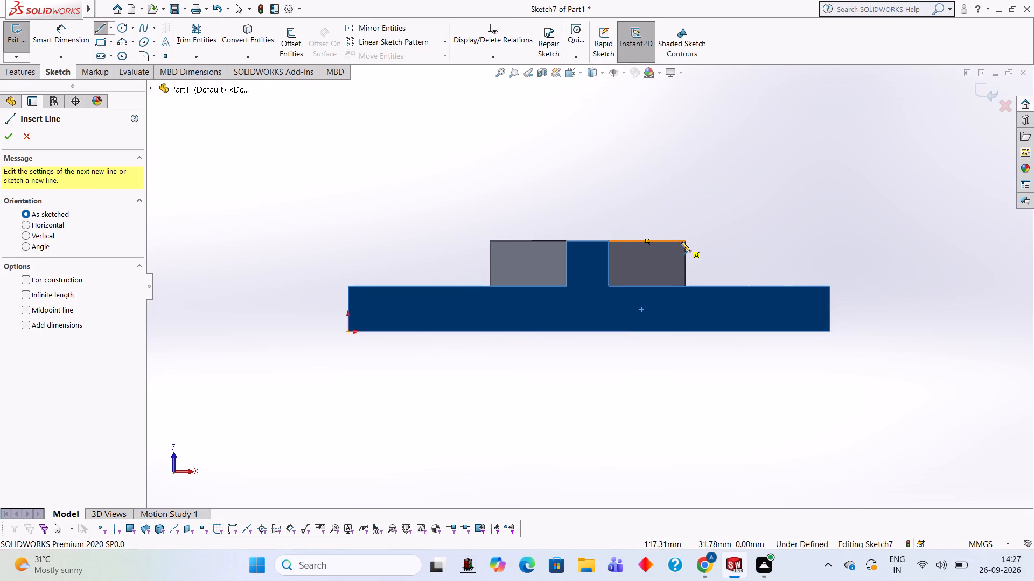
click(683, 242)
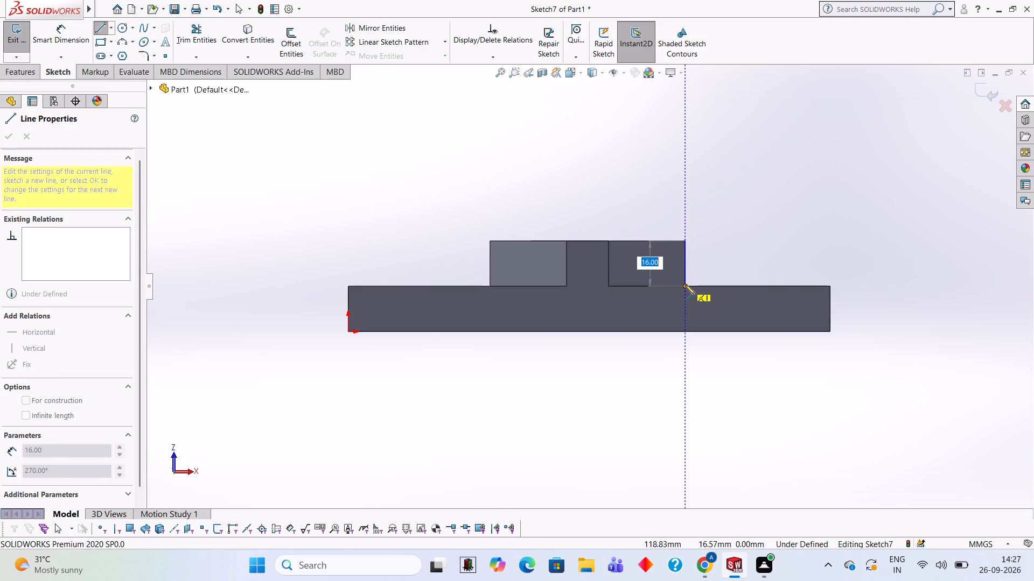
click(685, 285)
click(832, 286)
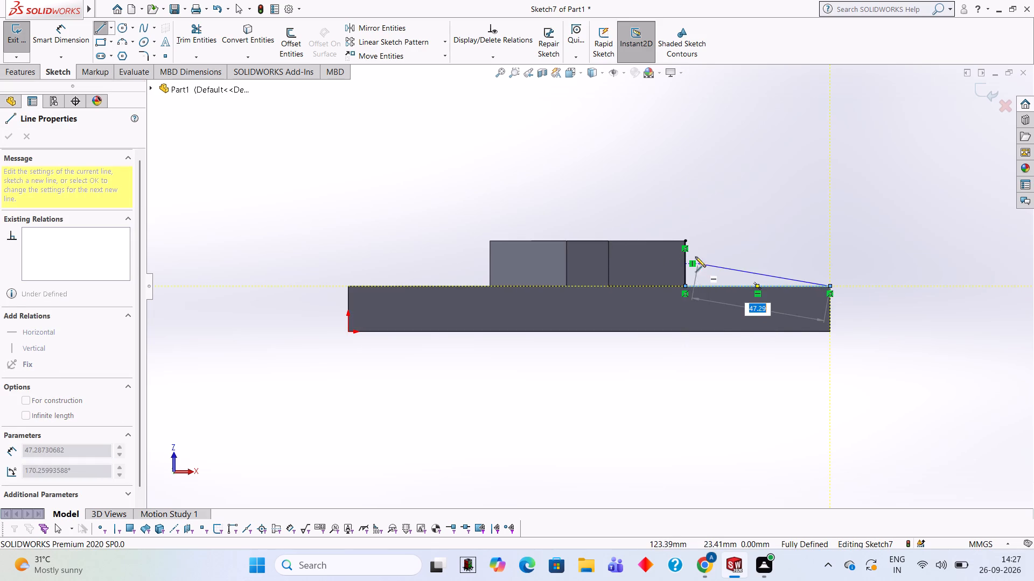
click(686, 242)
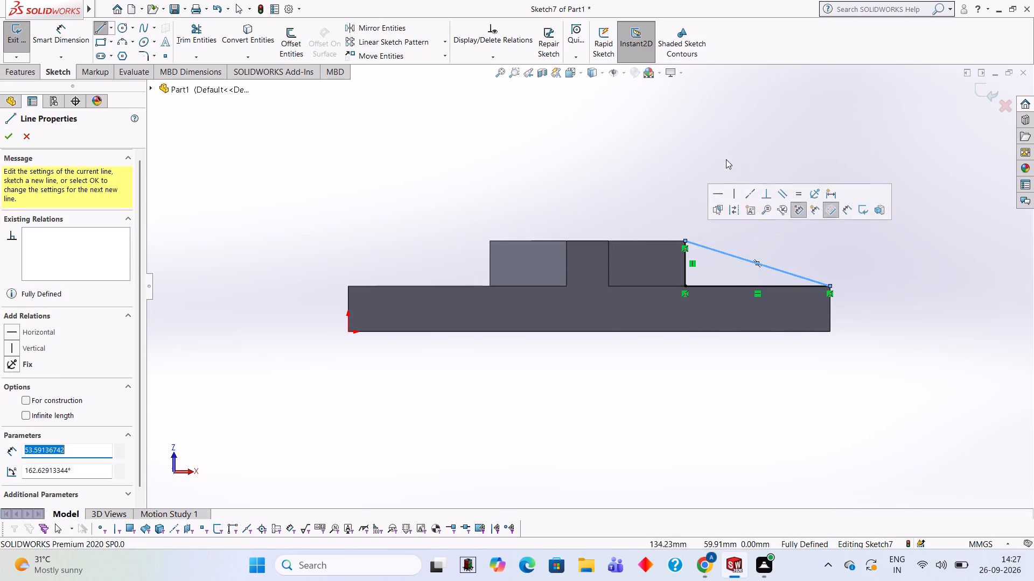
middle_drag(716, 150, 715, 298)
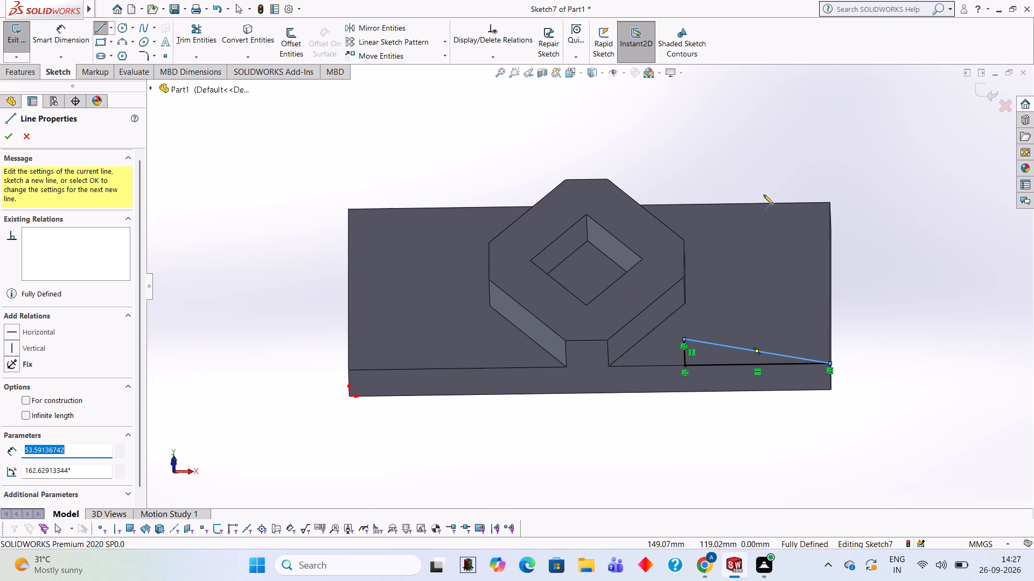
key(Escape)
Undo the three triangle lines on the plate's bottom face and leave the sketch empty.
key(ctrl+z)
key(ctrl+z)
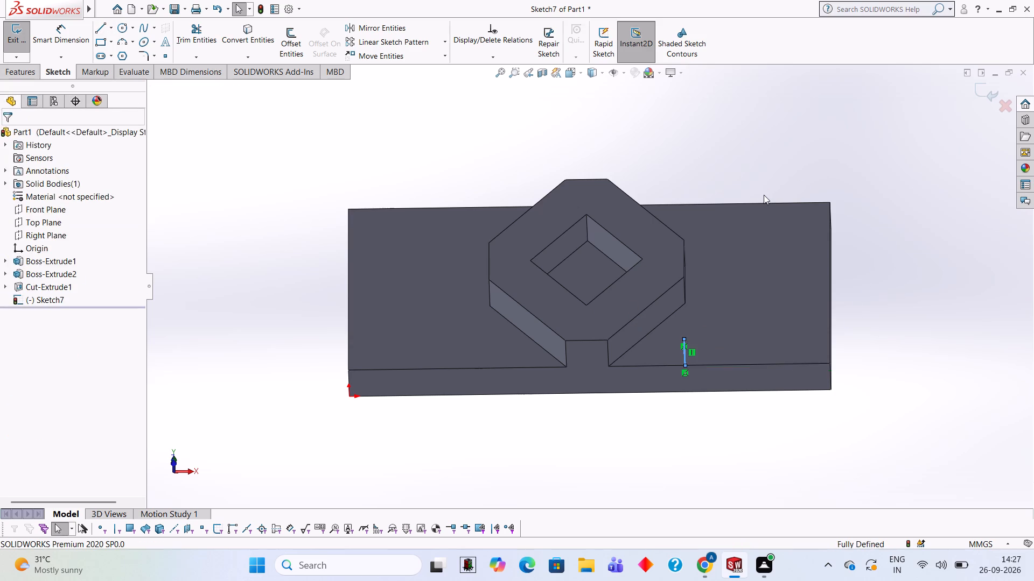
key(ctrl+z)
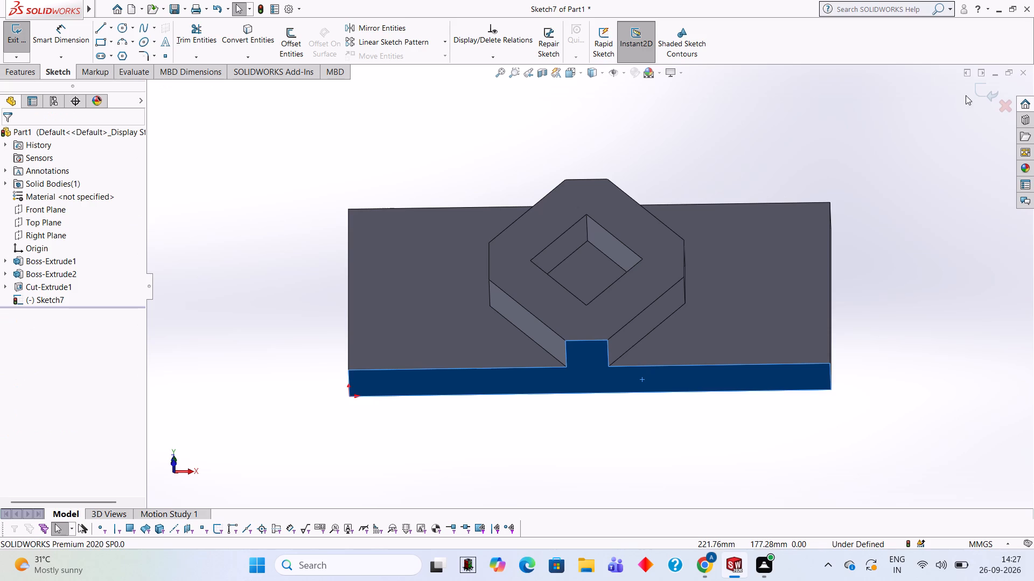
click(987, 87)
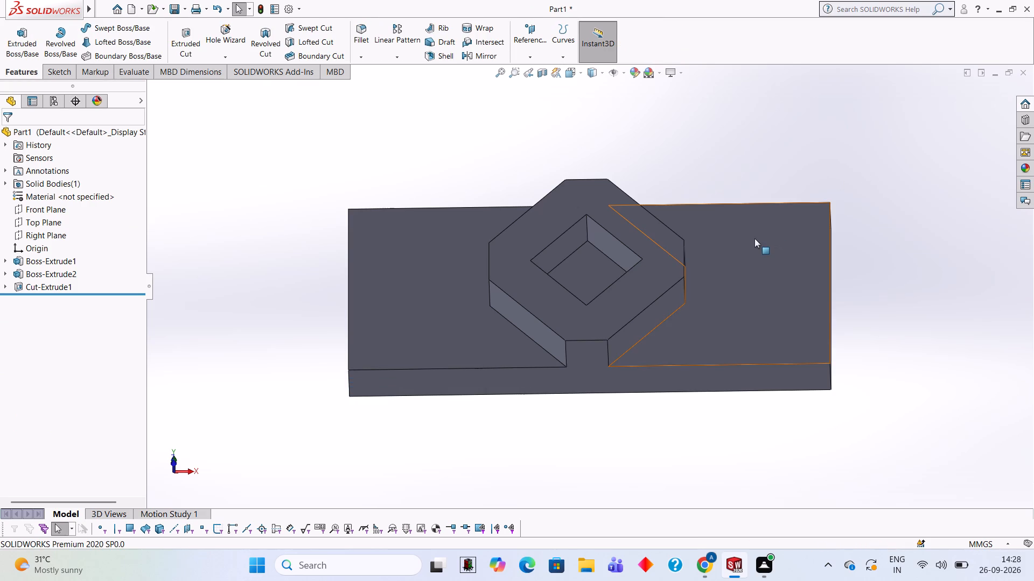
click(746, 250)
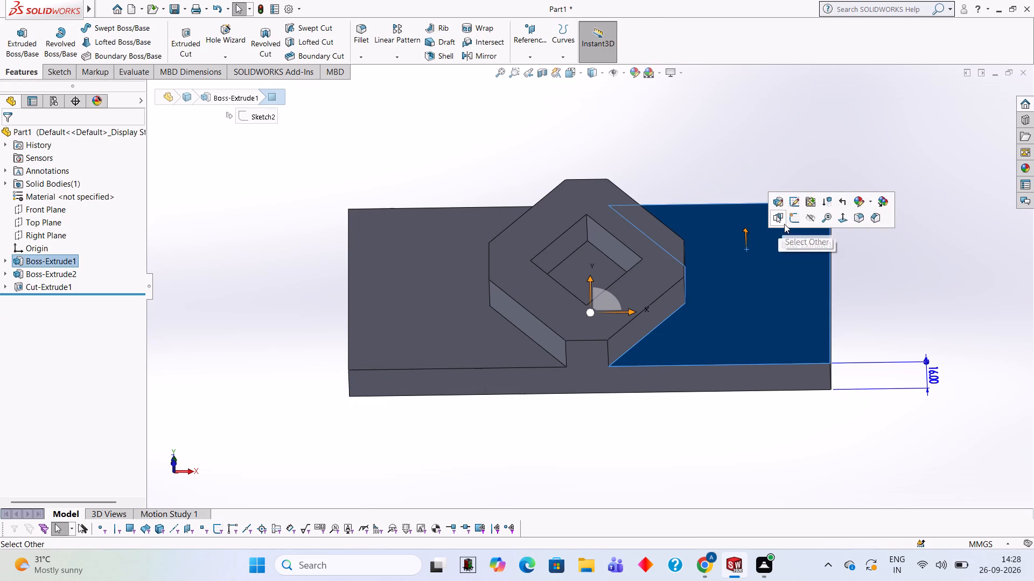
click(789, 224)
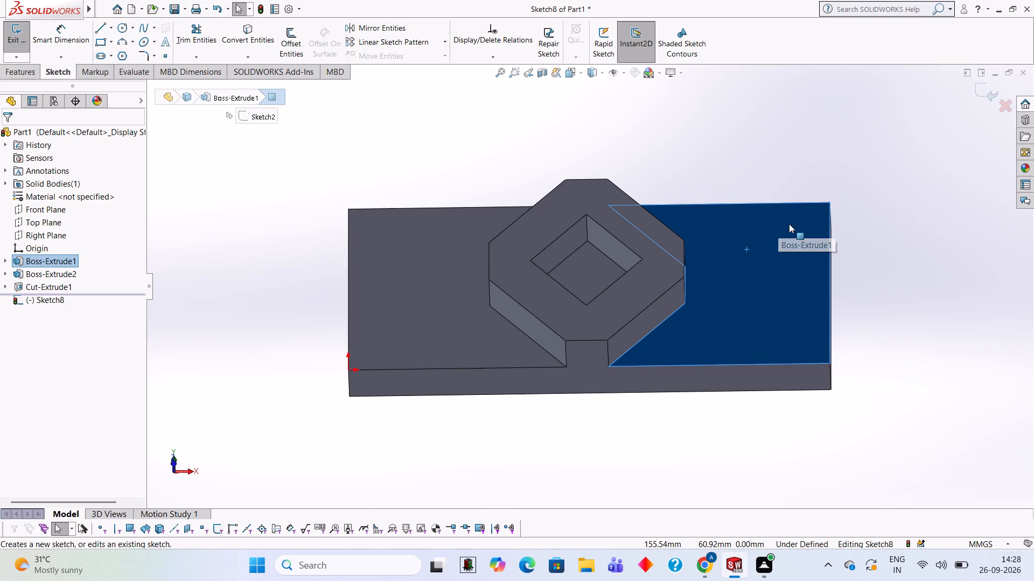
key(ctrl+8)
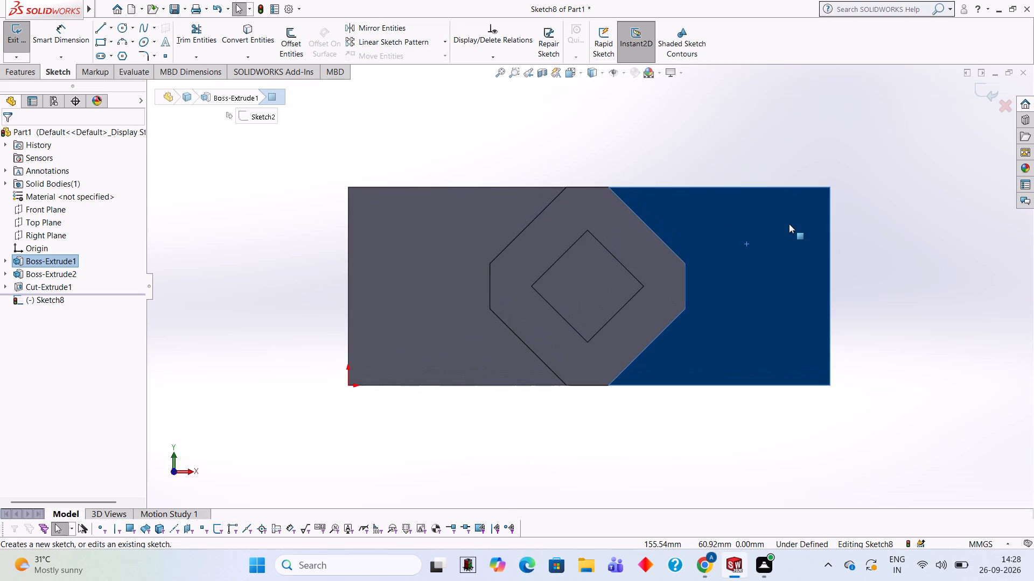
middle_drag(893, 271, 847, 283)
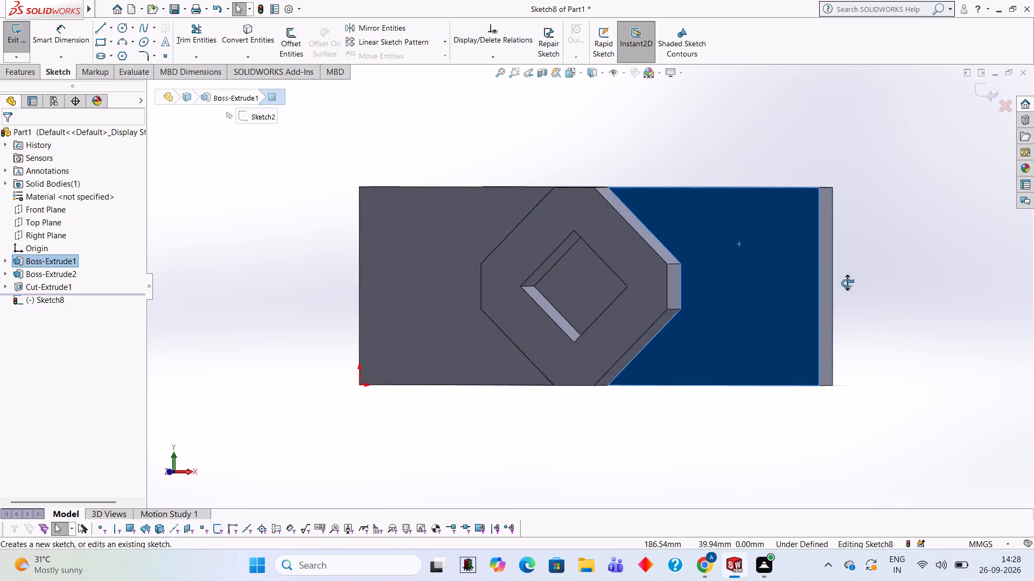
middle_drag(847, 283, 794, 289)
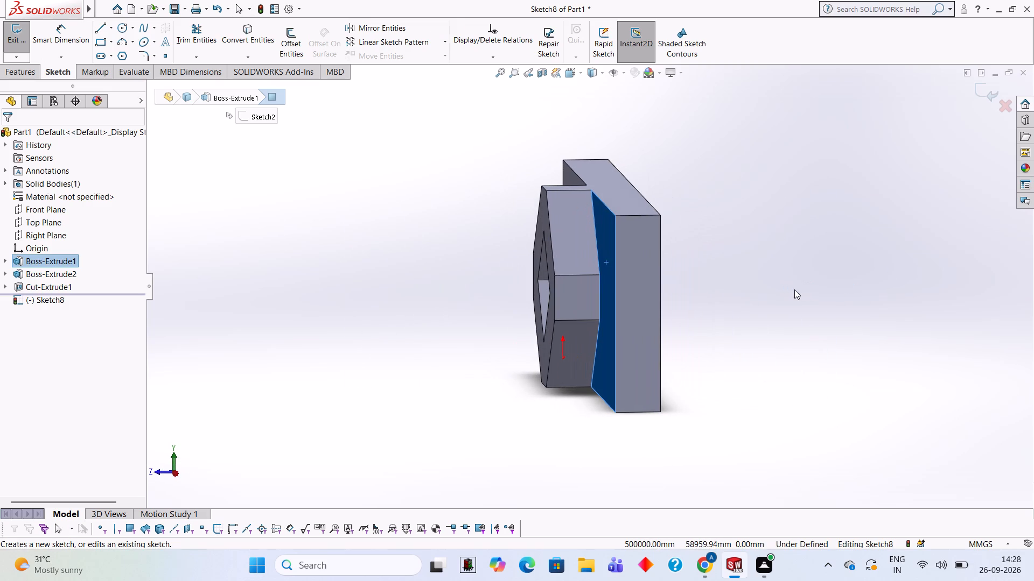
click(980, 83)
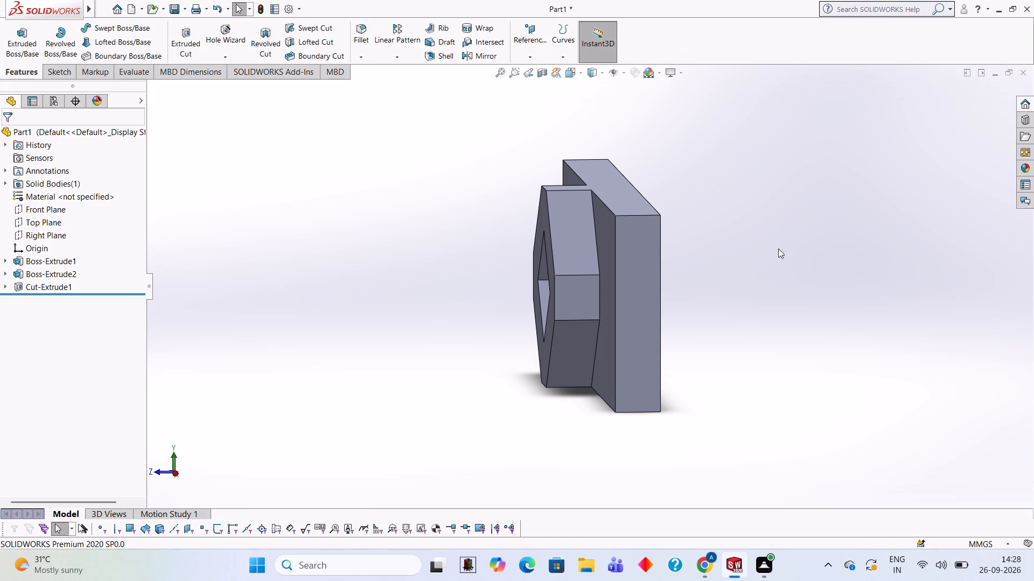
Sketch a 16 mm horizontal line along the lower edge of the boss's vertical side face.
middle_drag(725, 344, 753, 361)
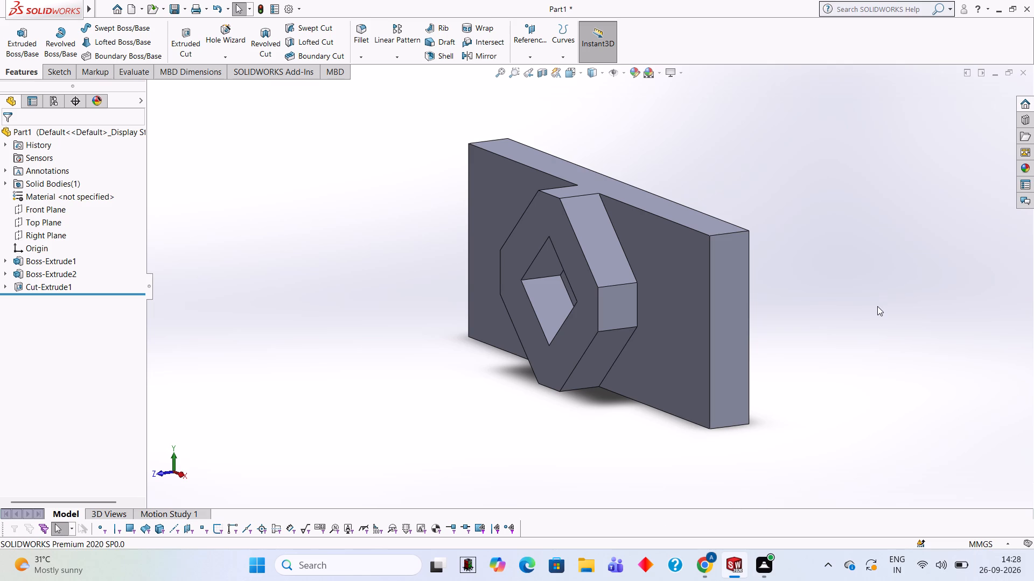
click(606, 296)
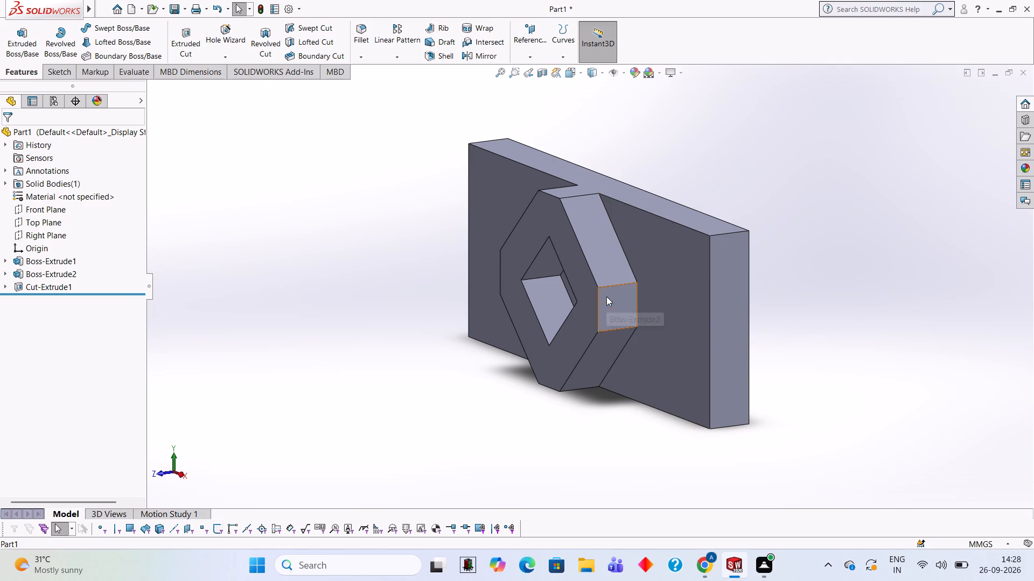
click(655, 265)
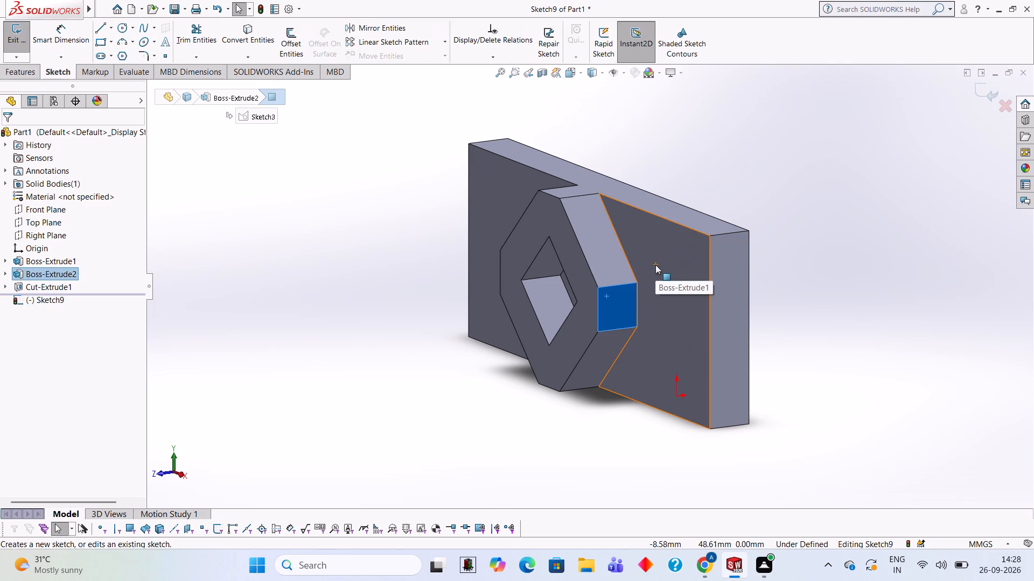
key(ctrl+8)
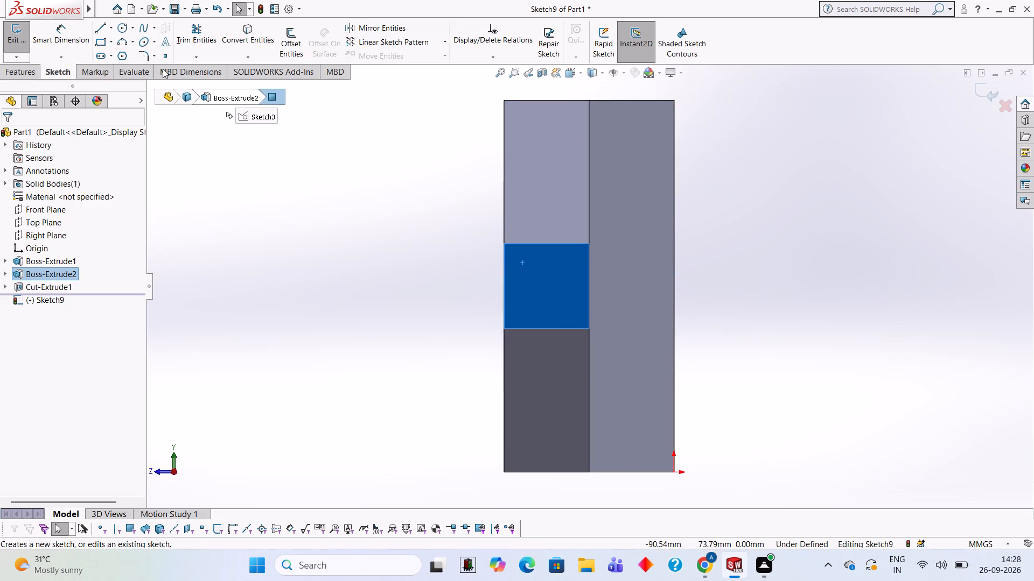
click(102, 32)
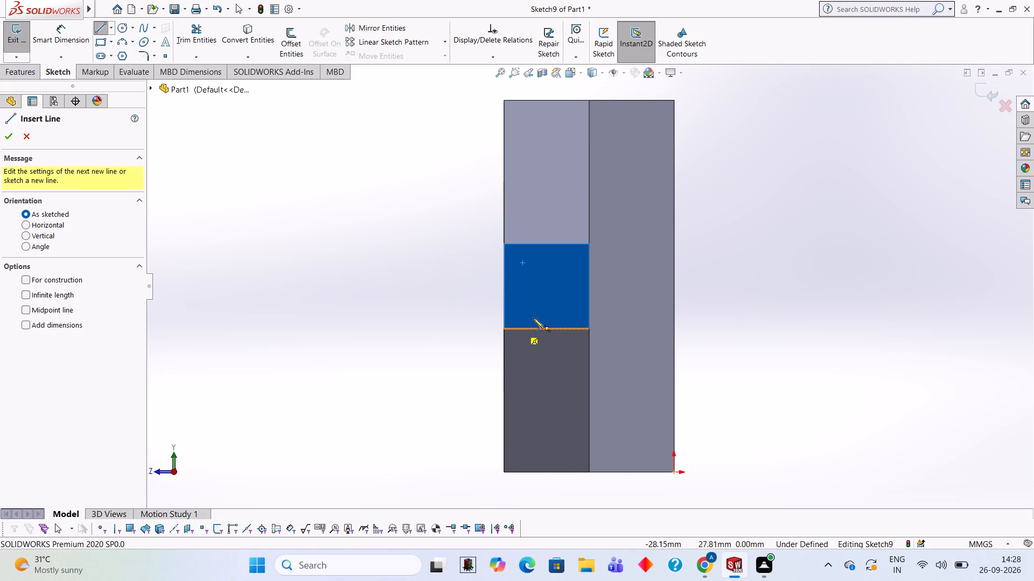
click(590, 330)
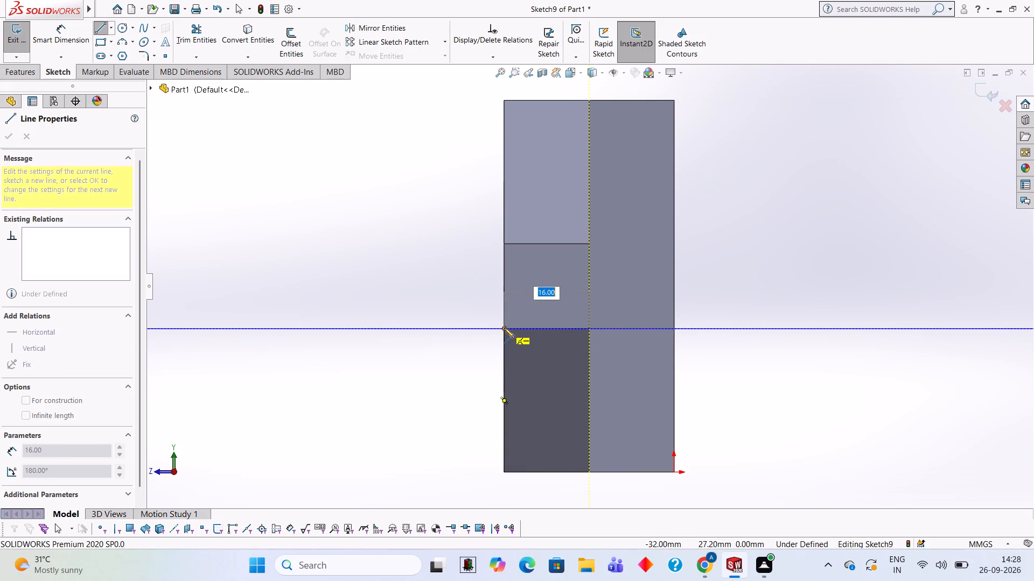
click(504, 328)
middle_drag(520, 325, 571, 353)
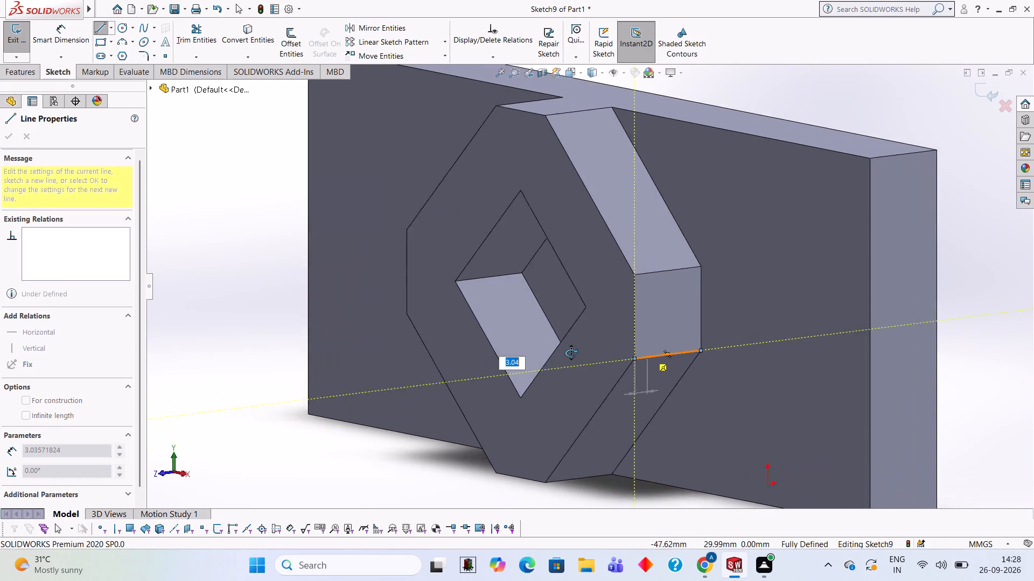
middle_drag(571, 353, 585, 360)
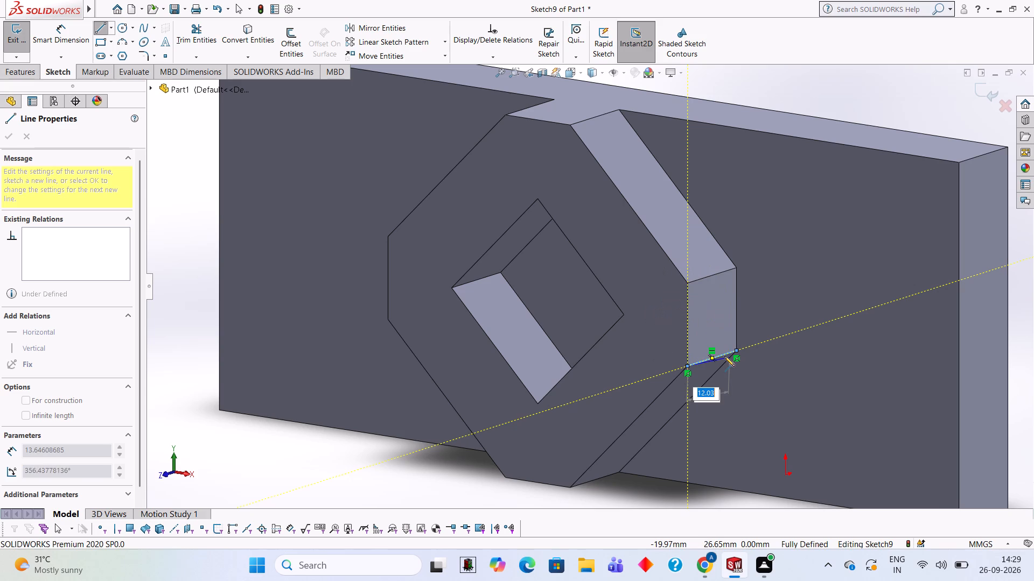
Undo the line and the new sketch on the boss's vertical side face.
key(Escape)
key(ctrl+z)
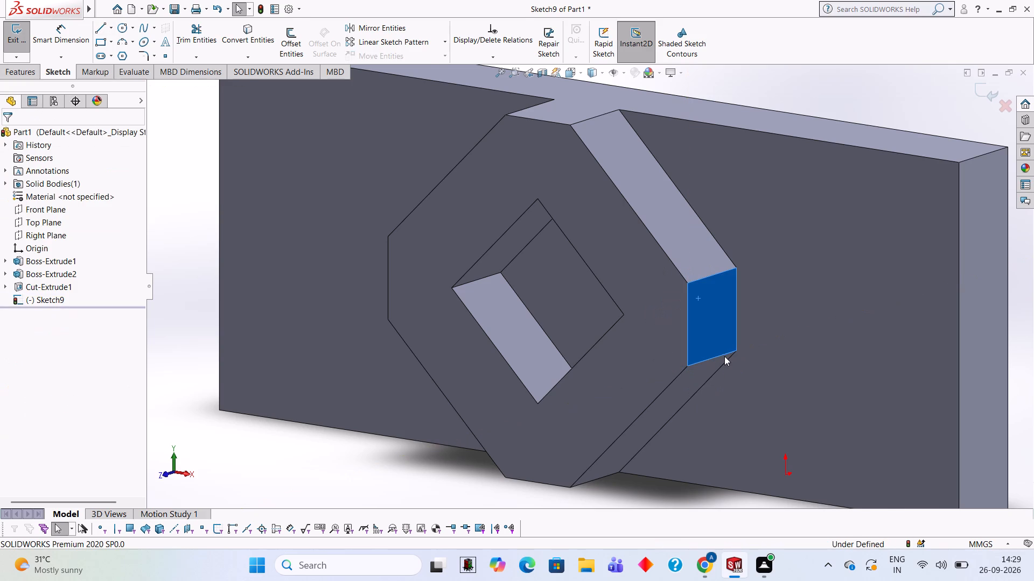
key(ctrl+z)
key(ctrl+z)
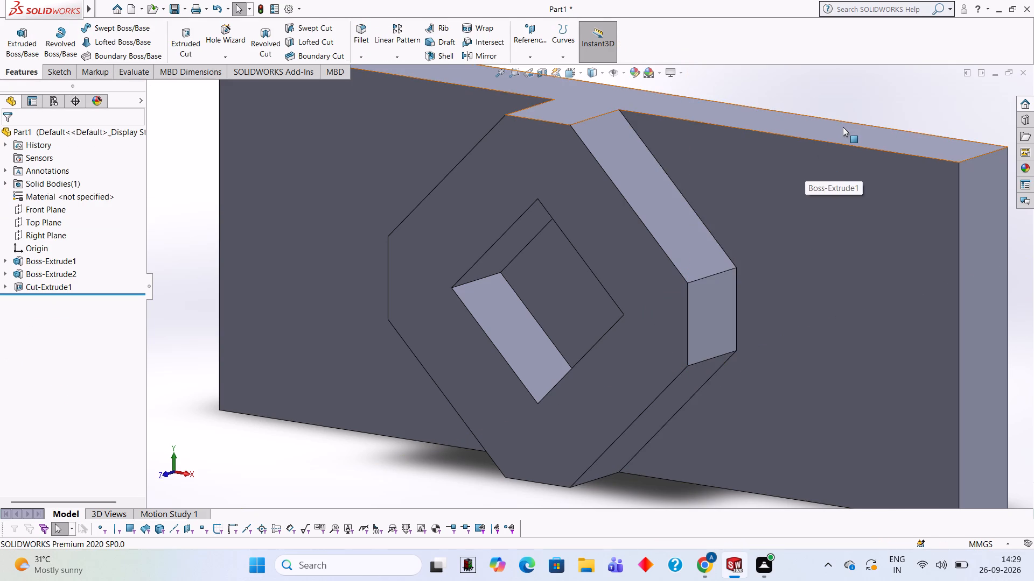
Sketch a closed triangle on the plate's bottom face, with a 16 mm leg at the boss's side and a slanted line about 54 mm long.
middle_drag(718, 408, 739, 281)
click(760, 438)
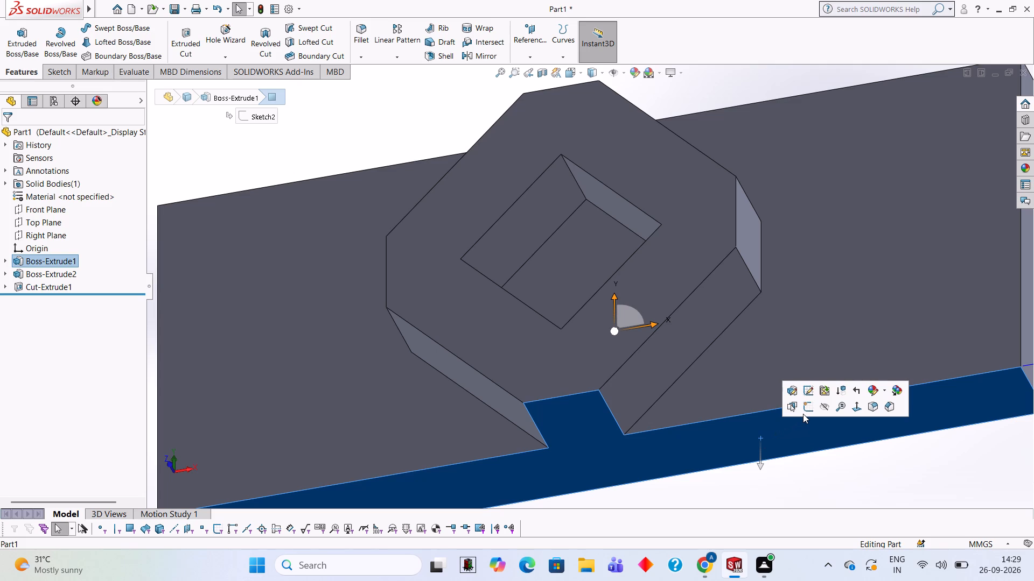
click(806, 410)
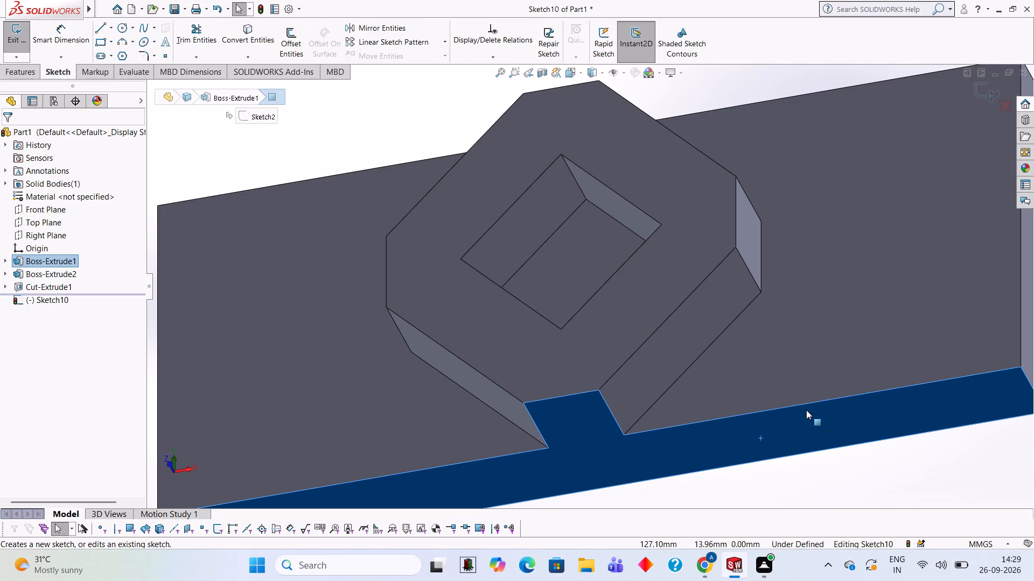
key(ctrl+8)
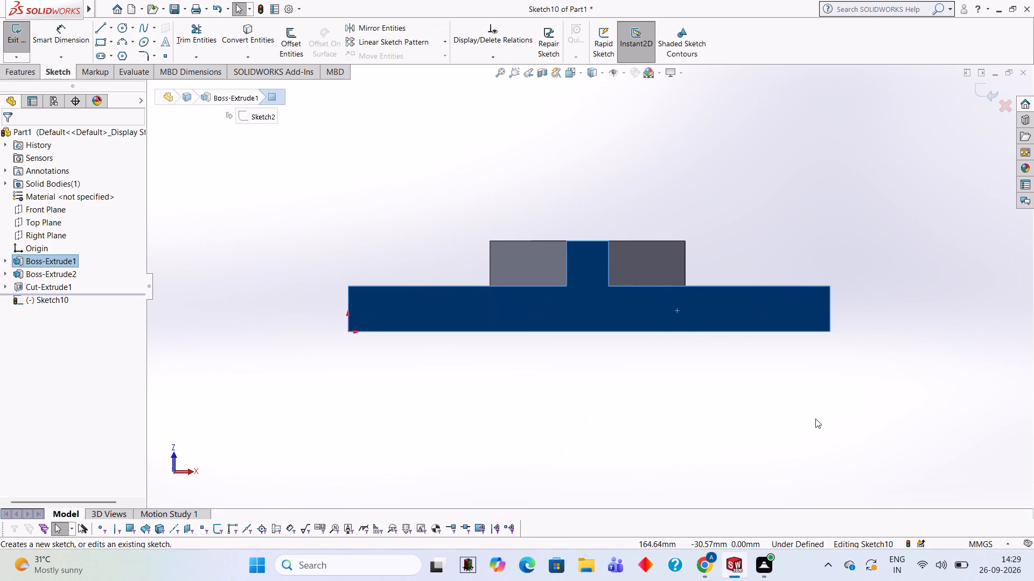
click(104, 33)
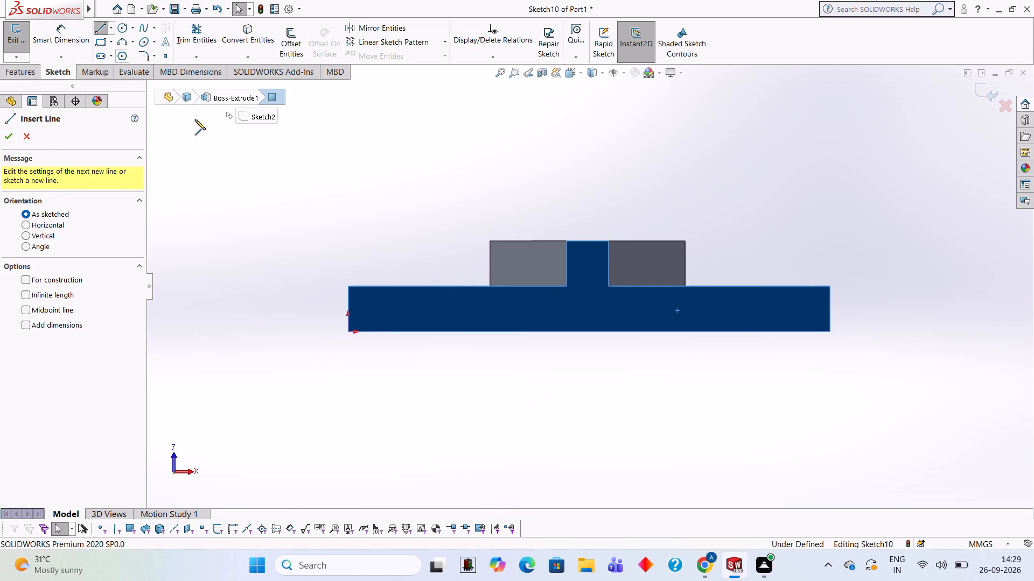
click(684, 241)
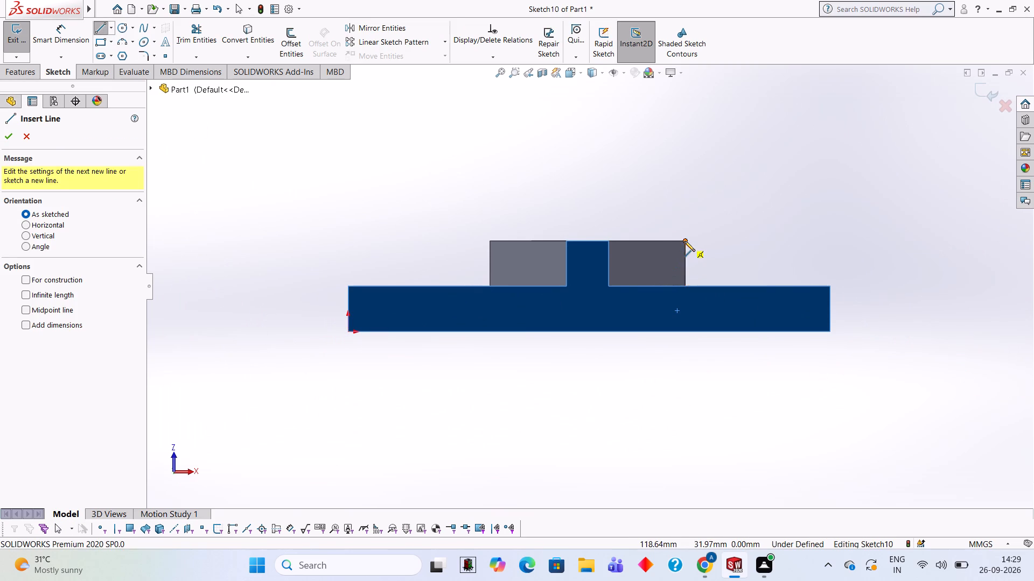
click(684, 286)
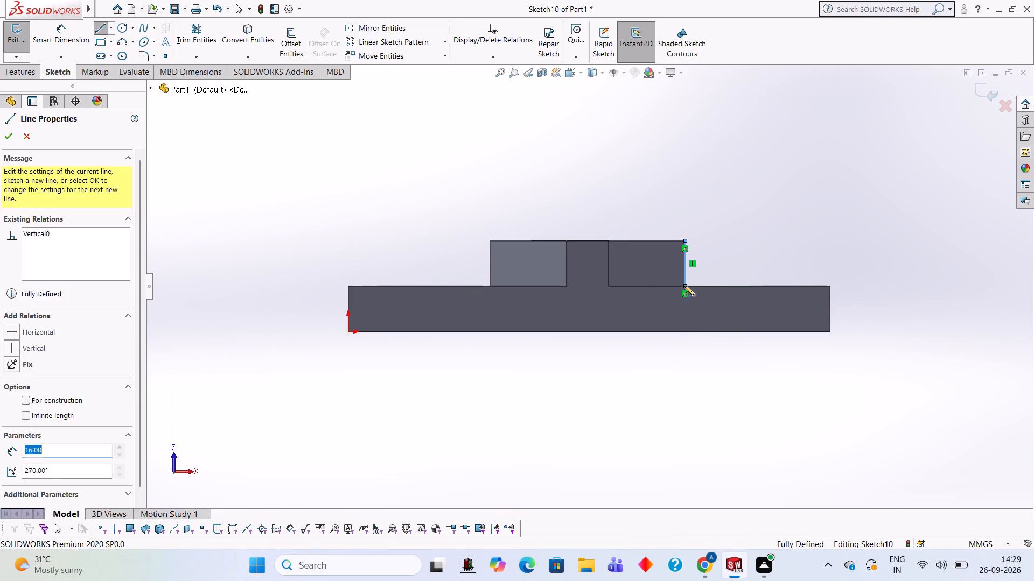
click(830, 286)
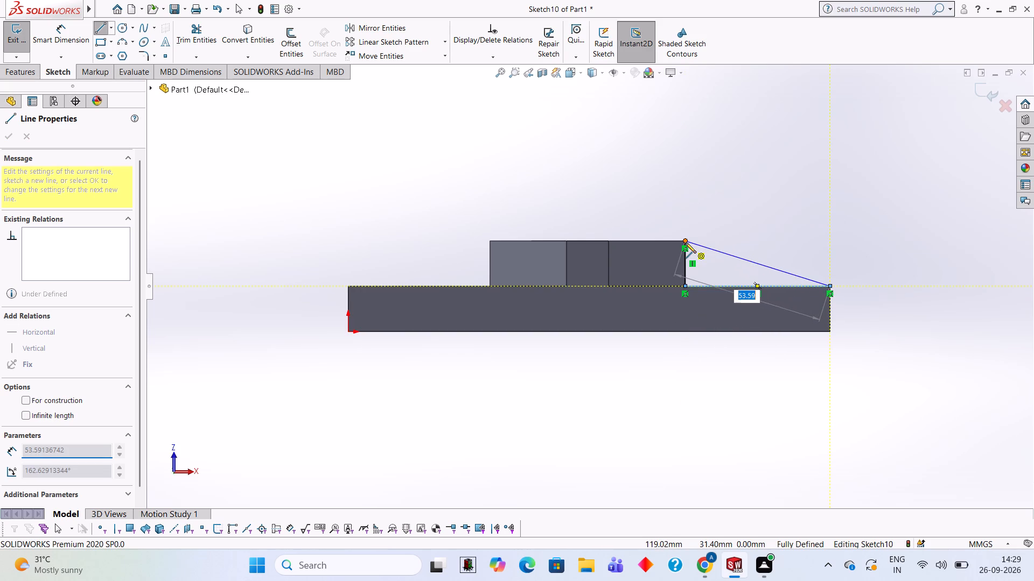
click(684, 242)
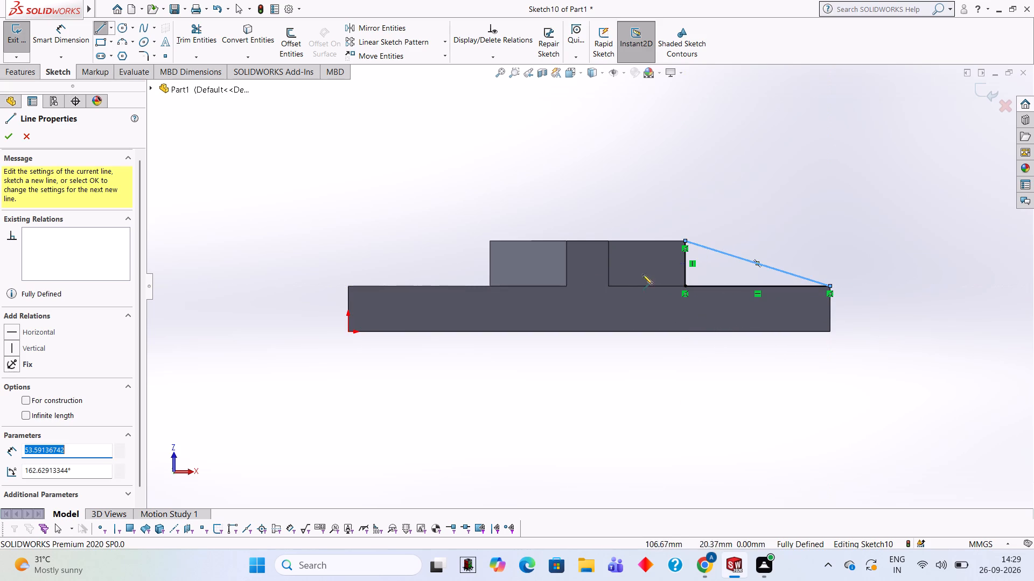
middle_drag(536, 139, 523, 292)
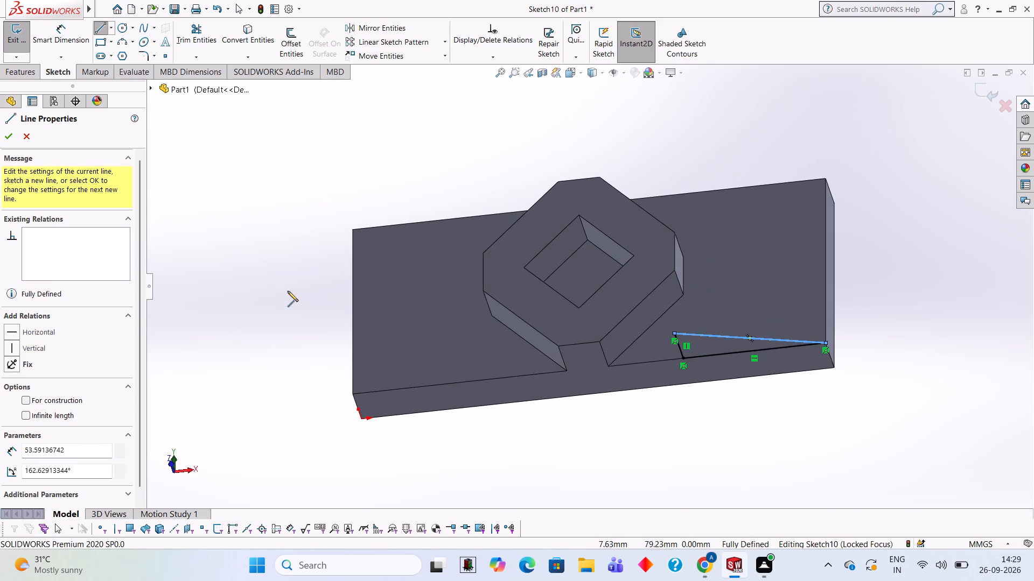
click(11, 134)
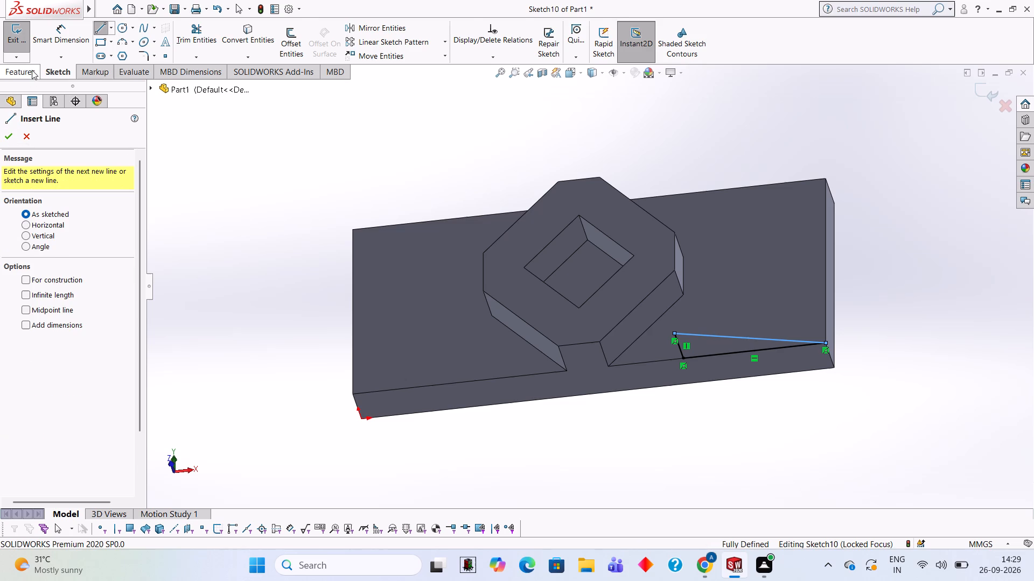
Set up a blind boss extrusion of the triangle, reversed to run up along the plate, with a 40 mm depth.
click(32, 70)
click(32, 54)
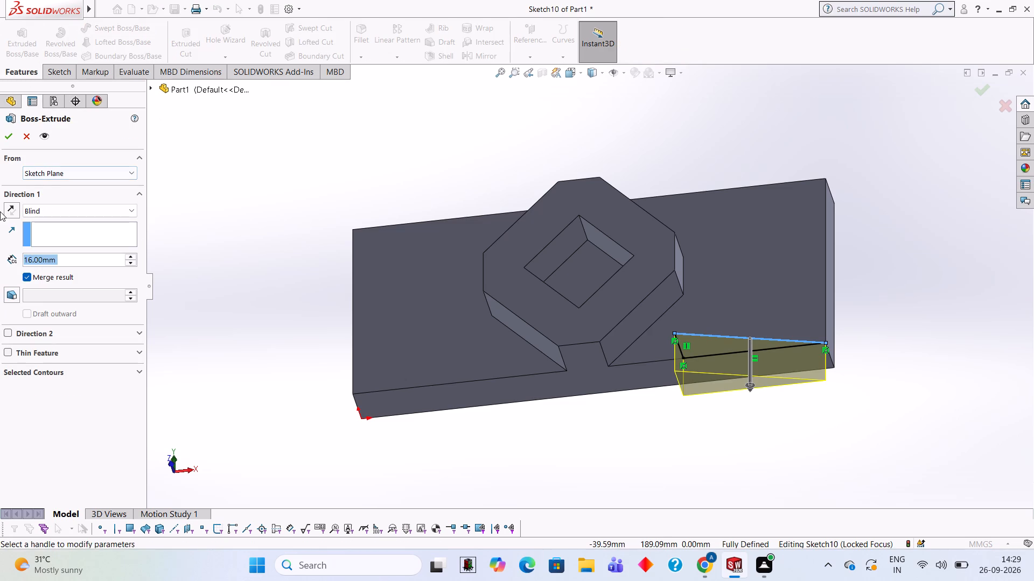
click(13, 218)
click(16, 206)
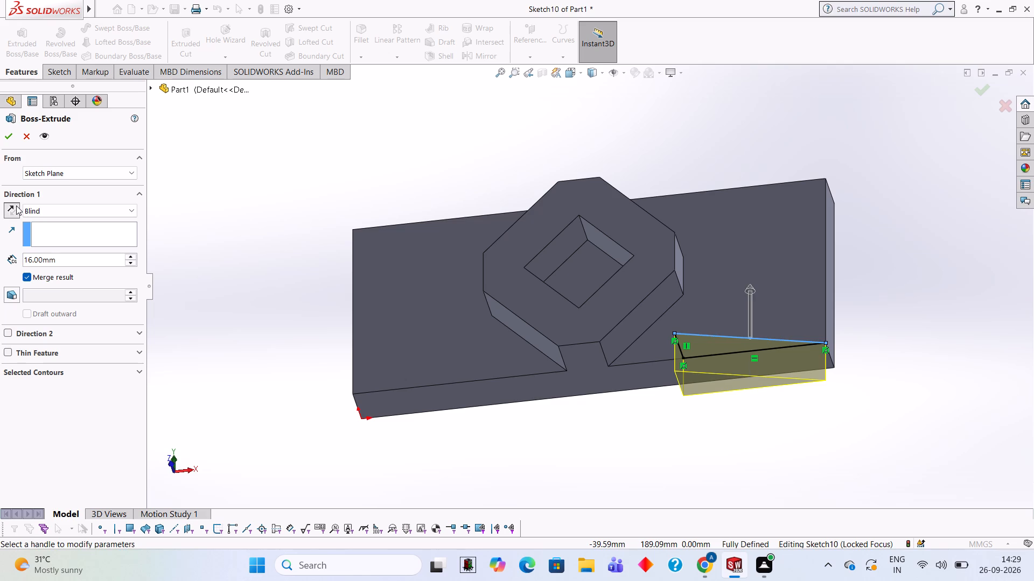
click(58, 253)
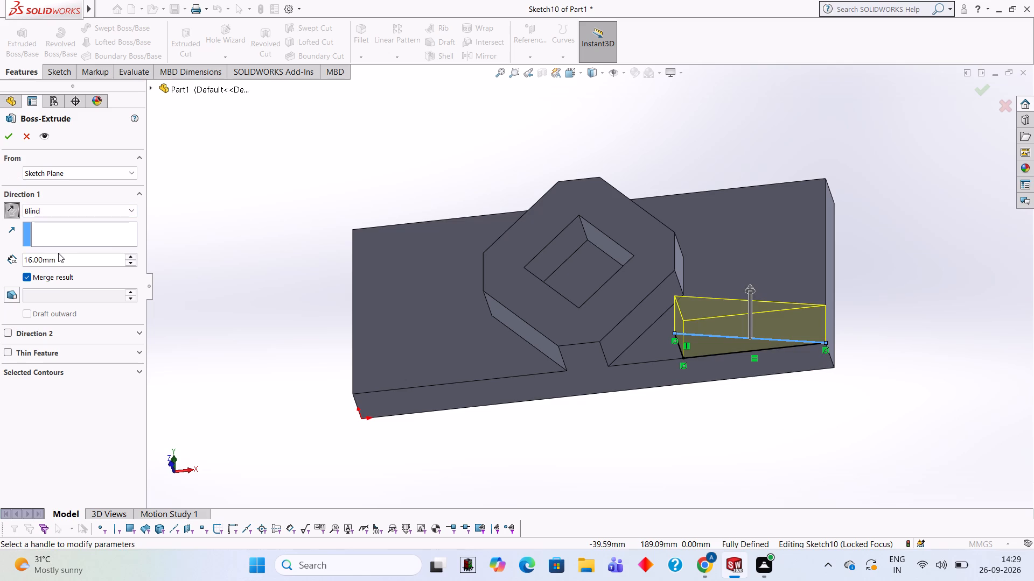
click(72, 265)
key(BackSpace)
key(BackSpace)
key(BackSpace)
key(BackSpace)
key(BackSpace)
key(BackSpace)
key(BackSpace)
text(40)
key(Return)
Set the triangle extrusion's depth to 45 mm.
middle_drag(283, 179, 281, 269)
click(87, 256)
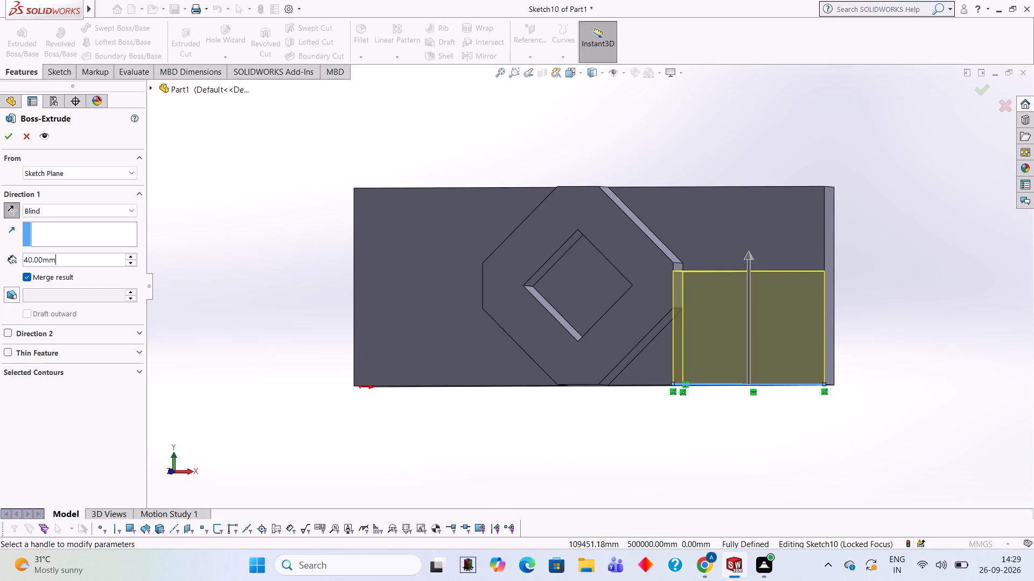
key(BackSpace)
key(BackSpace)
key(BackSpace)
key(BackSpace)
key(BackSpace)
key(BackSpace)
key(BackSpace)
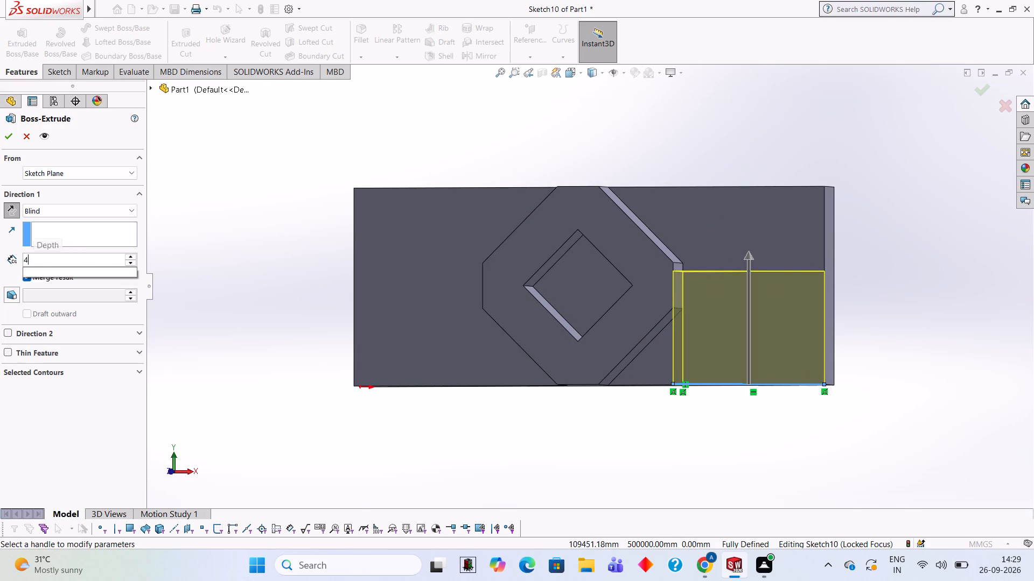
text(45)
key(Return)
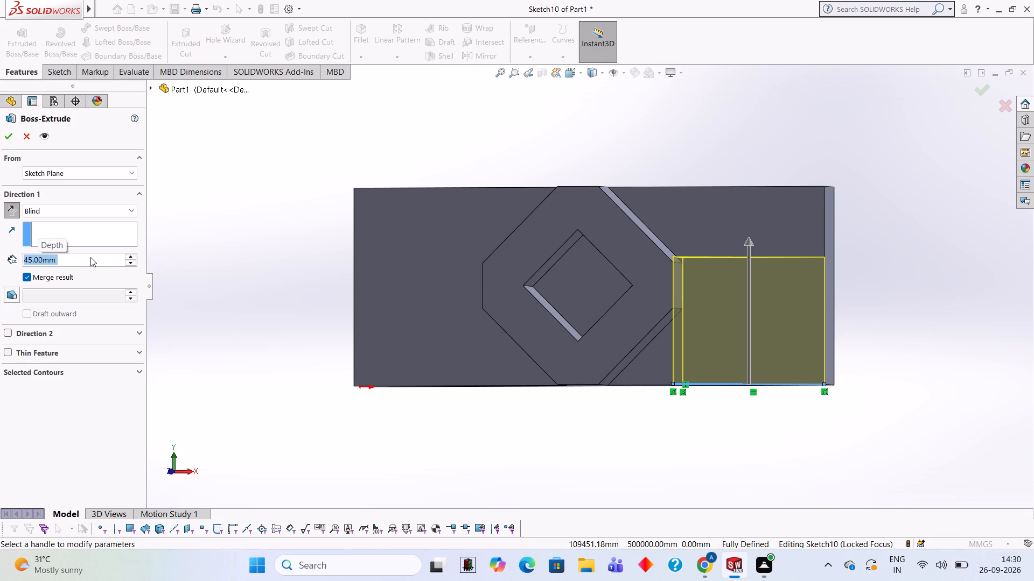
Set the triangle extrusion's depth to 43 mm and create the merged wedge beside the boss.
text(43)
key(Return)
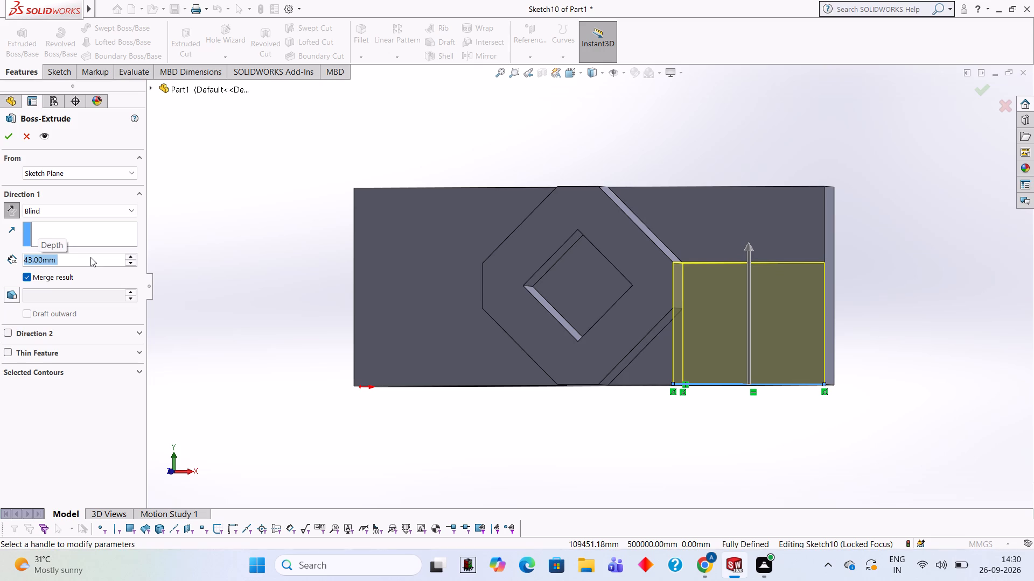
middle_drag(627, 131, 649, 189)
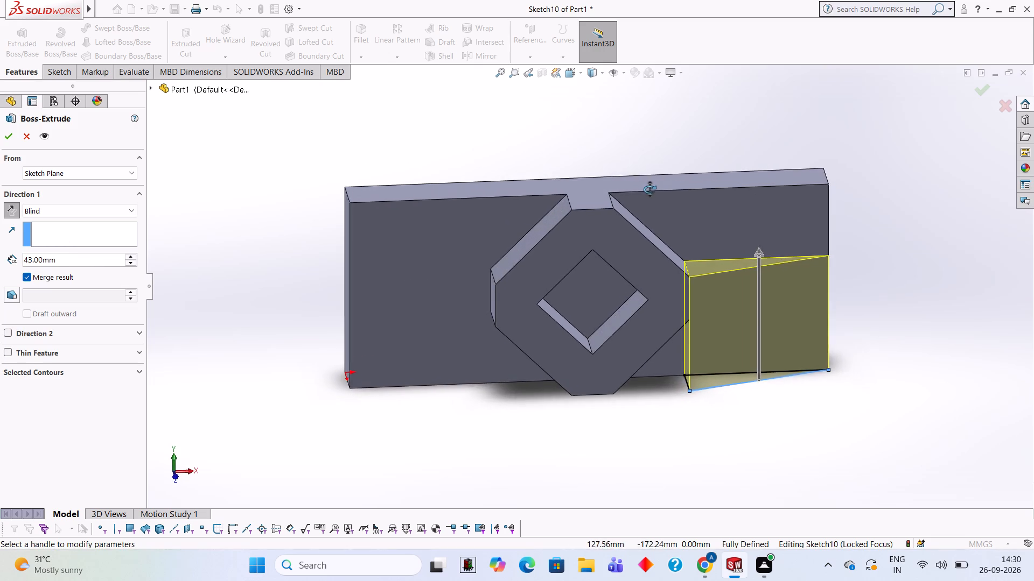
middle_drag(649, 189, 628, 179)
scroll(640, 237, down, 2)
middle_drag(654, 271, 666, 230)
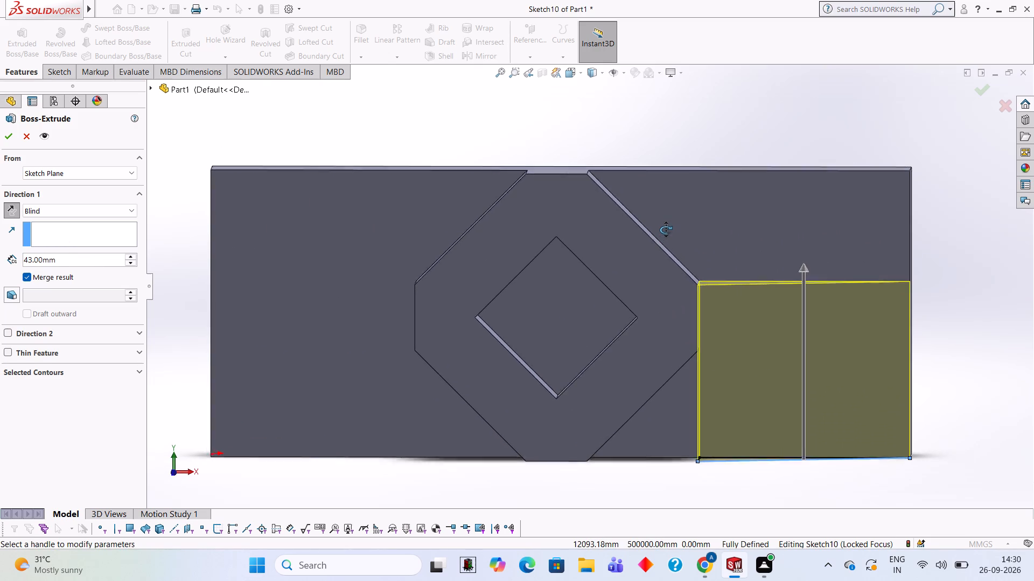
middle_drag(666, 230, 663, 228)
scroll(658, 226, up, 3)
middle_drag(657, 225, 732, 224)
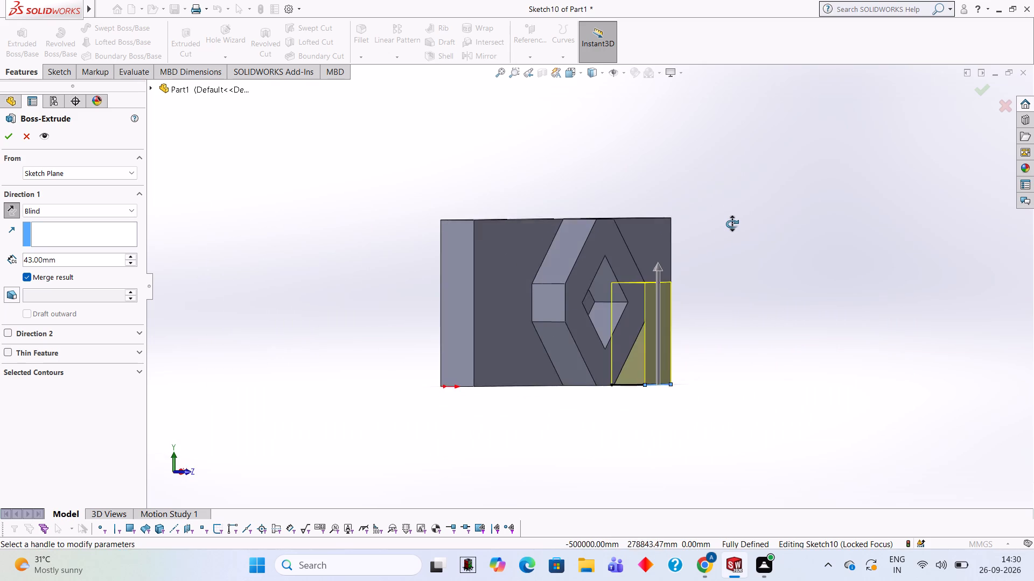
middle_drag(732, 224, 667, 170)
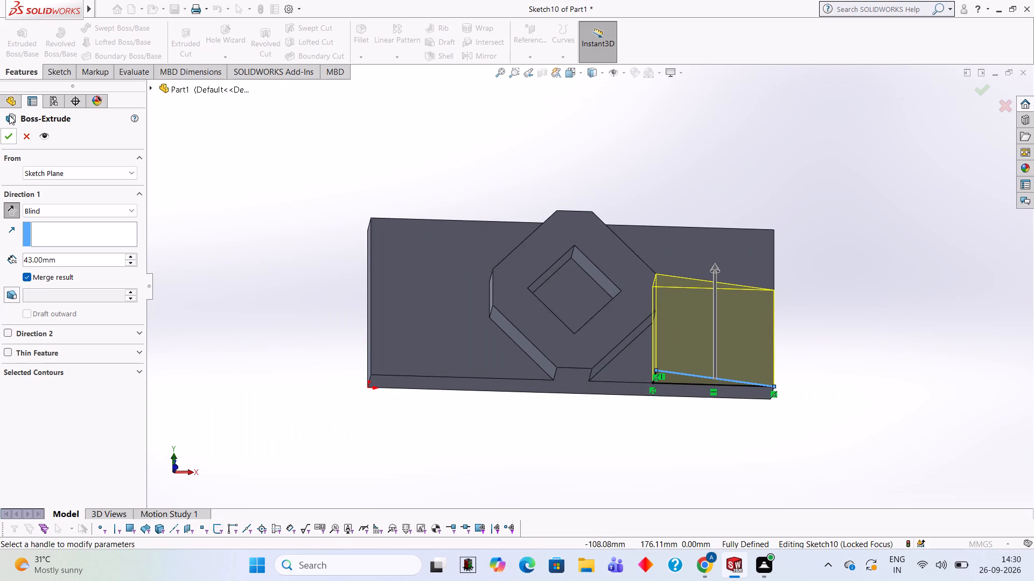
click(8, 140)
click(143, 171)
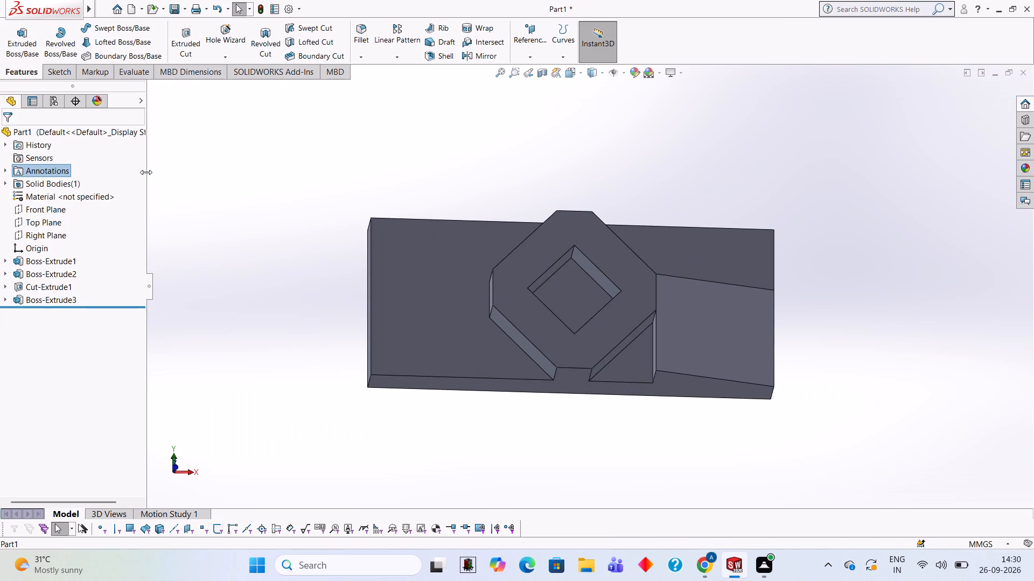
Sketch a closed triangle over the existing wedge's profile on the plate's long side face, with a 16 mm leg and about 51 mm base.
middle_drag(772, 154, 739, 203)
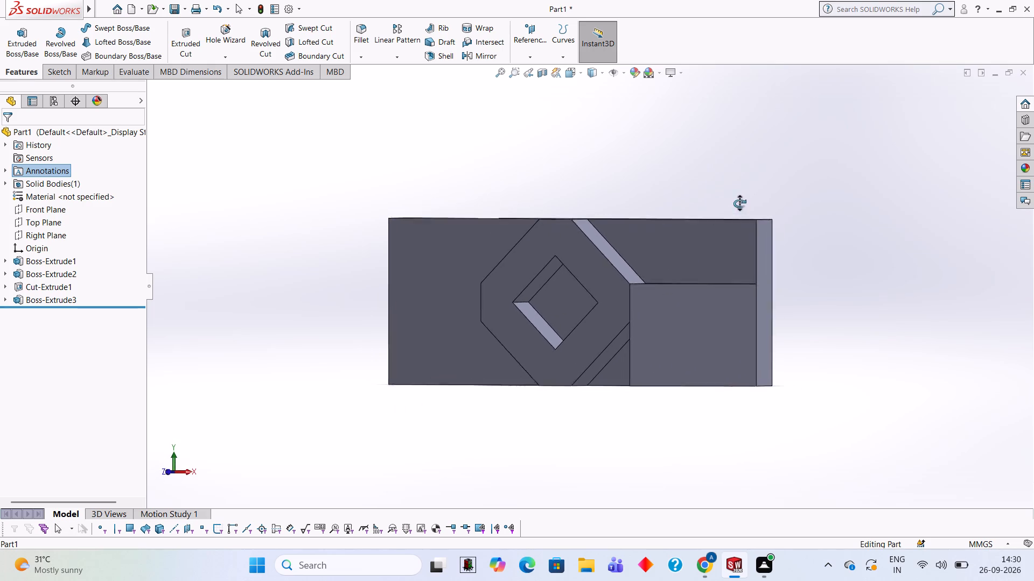
middle_drag(739, 203, 766, 140)
click(669, 392)
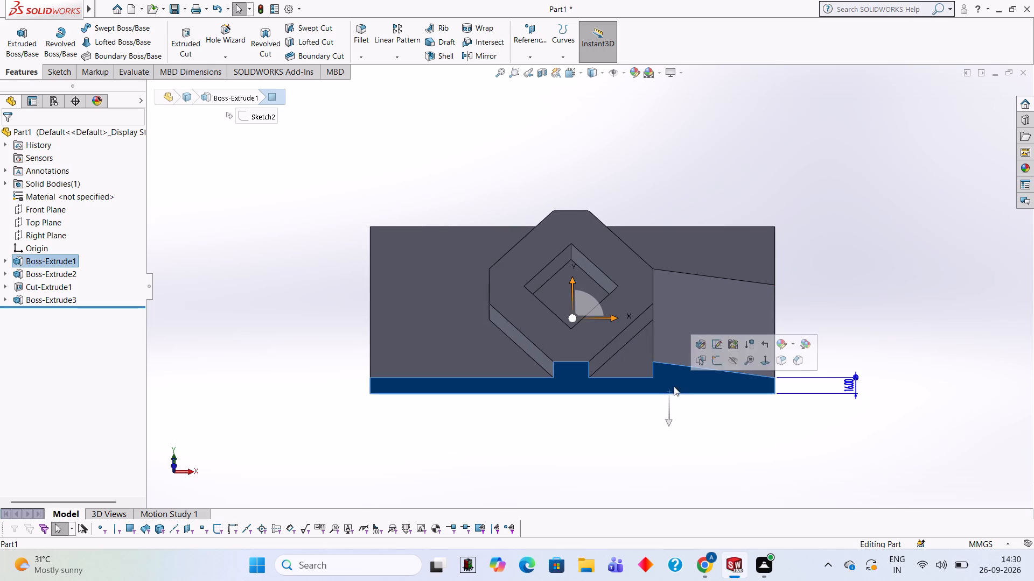
click(715, 358)
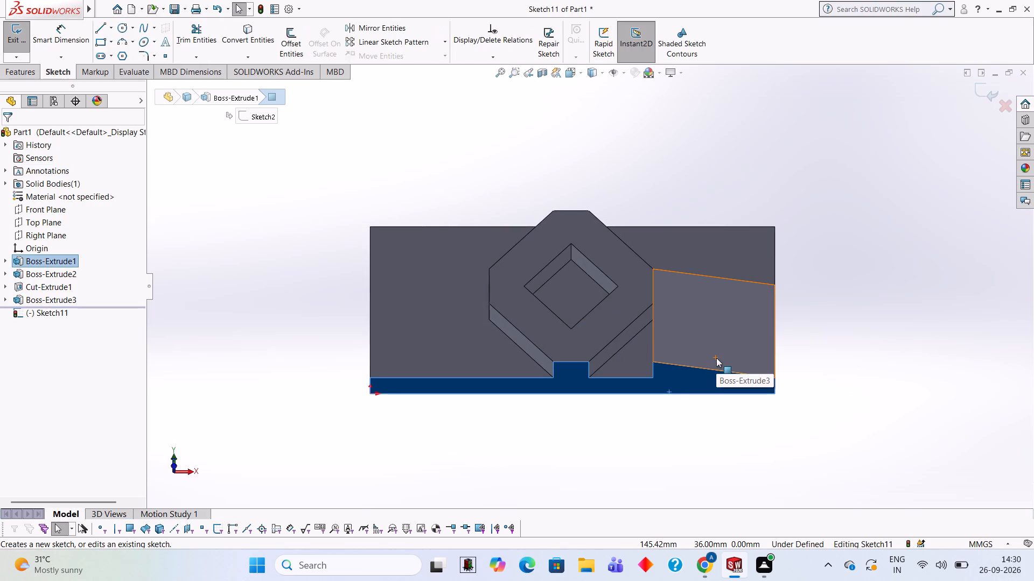
key(ctrl+8)
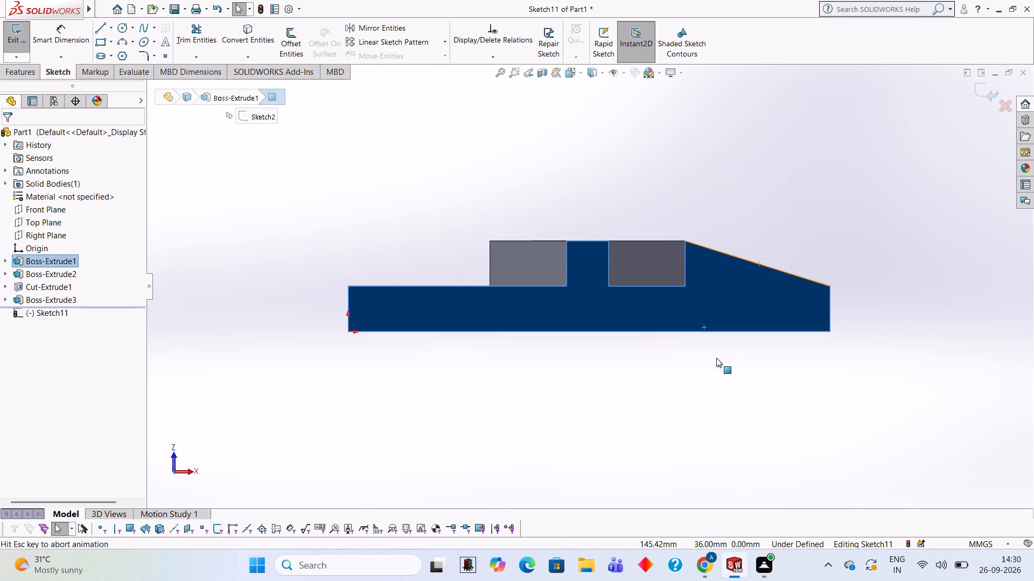
click(100, 28)
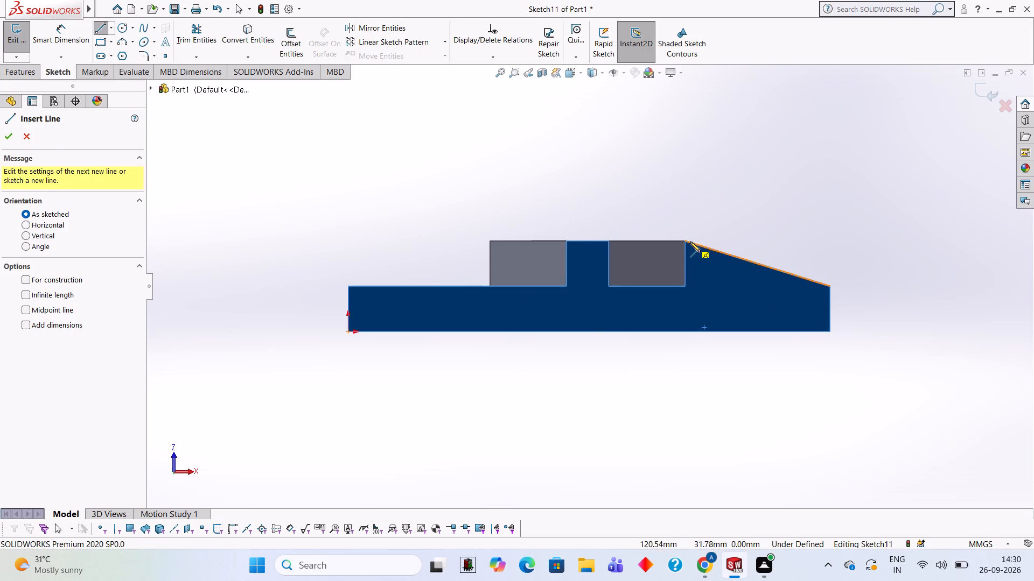
click(683, 240)
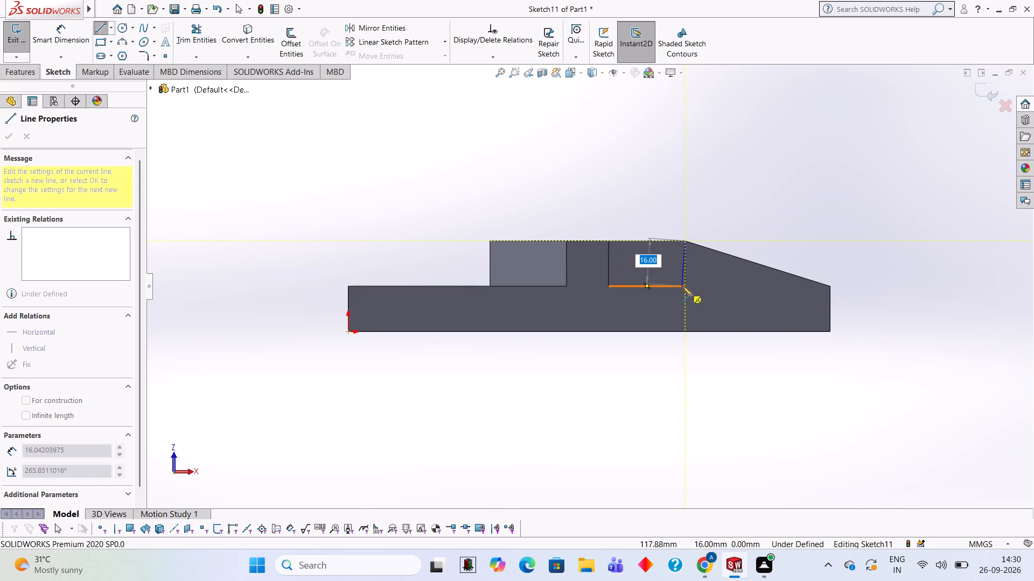
click(683, 286)
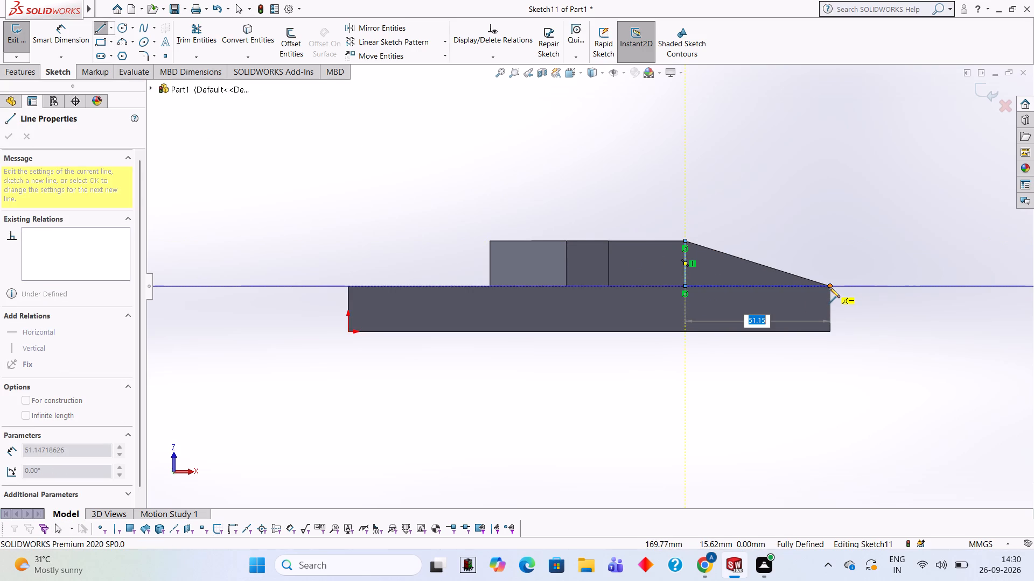
click(829, 286)
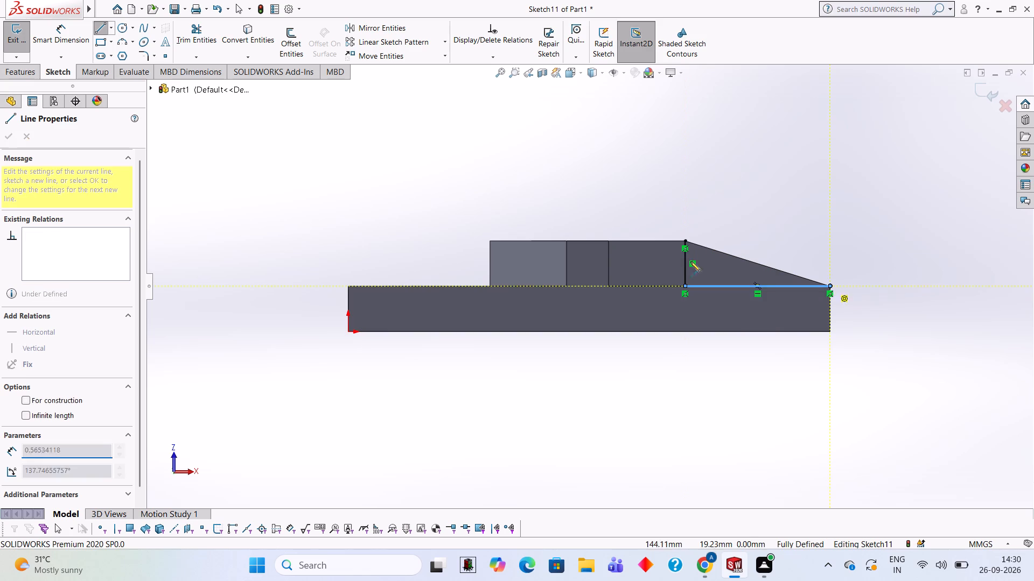
click(684, 238)
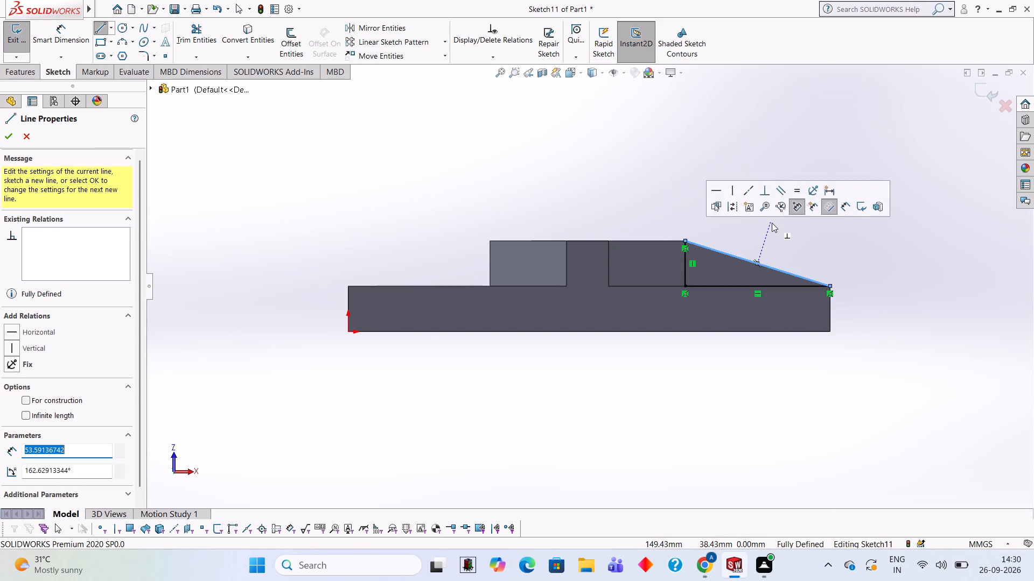
key(Escape)
Switch to Calculator and compute half of 70 minus 16 for the cut depth.
middle_drag(842, 208, 847, 265)
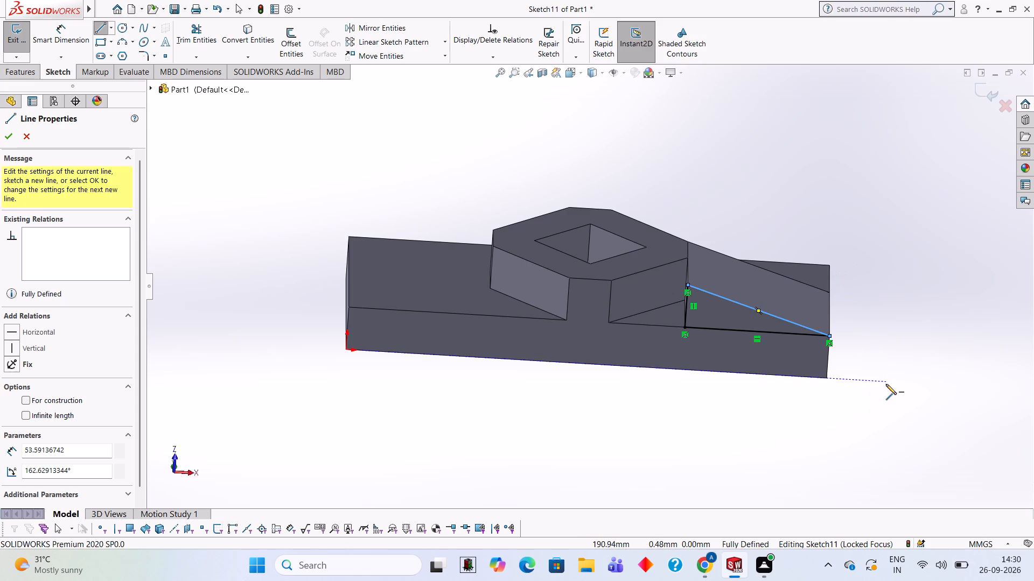
text(70-)
text(16)
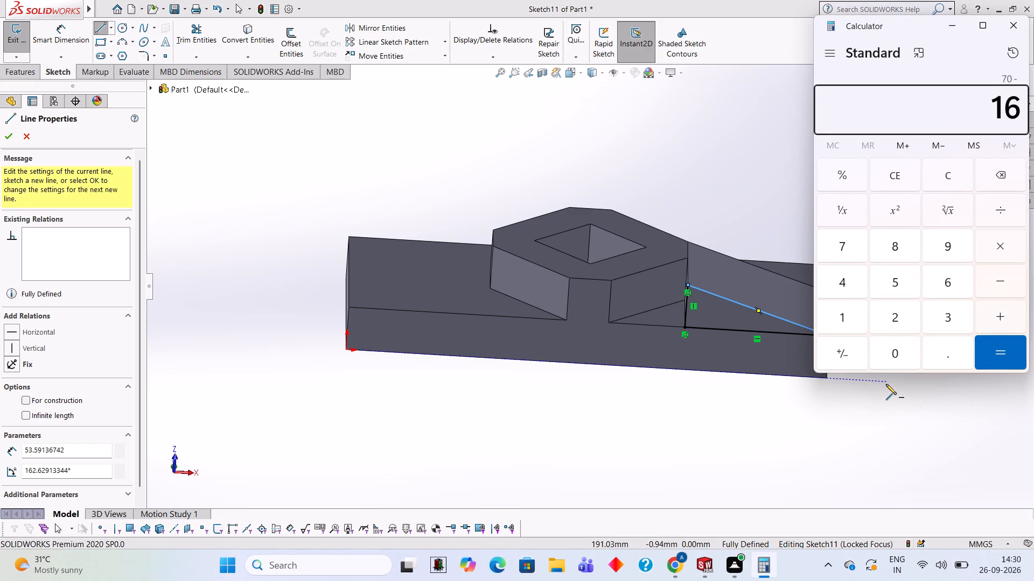
key(Return)
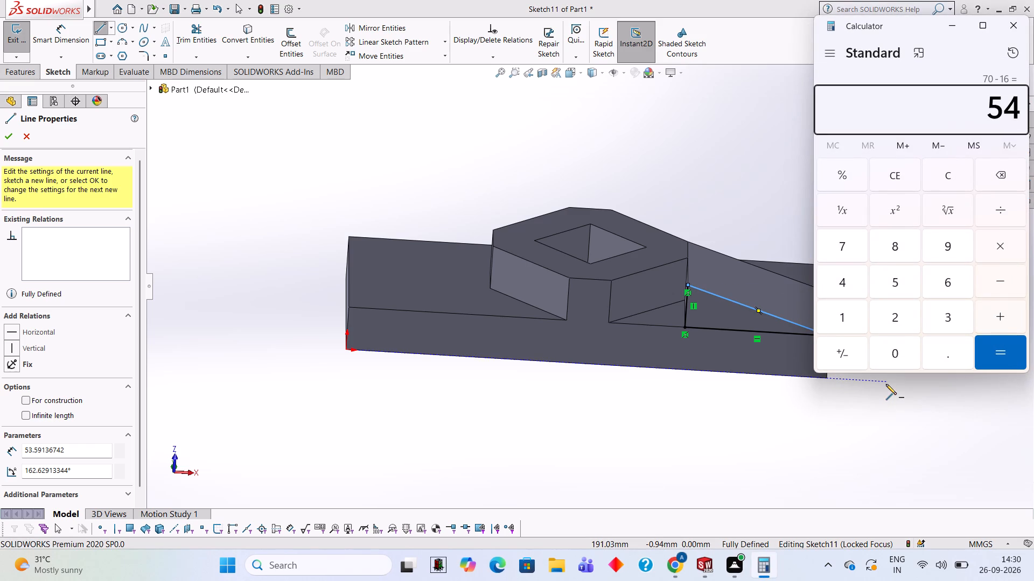
key(slash)
key(2)
key(Return)
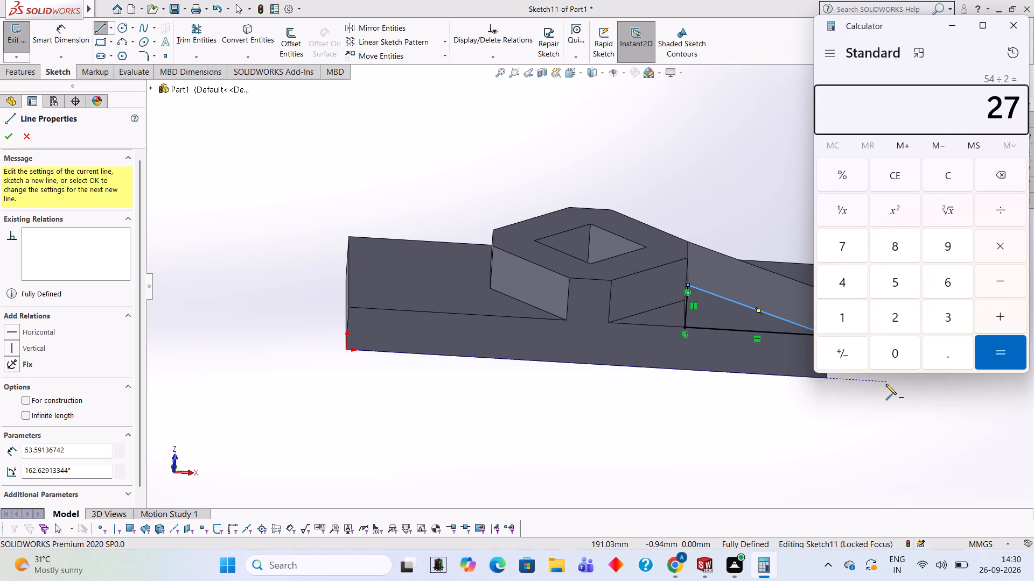
click(1021, 24)
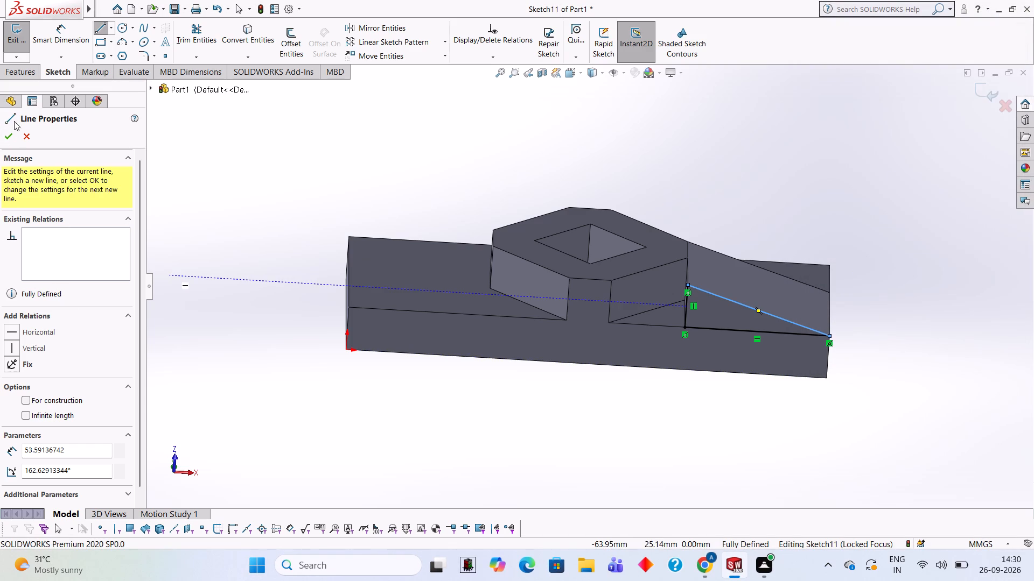
Cut the triangle blind to a 27 mm depth, trimming the wedge from the long side face.
click(26, 78)
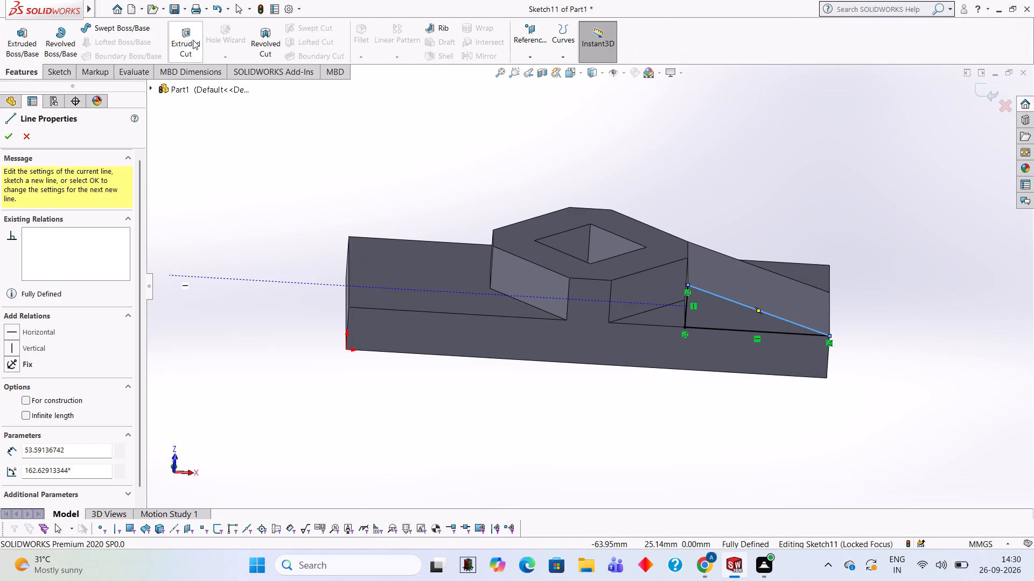
click(192, 40)
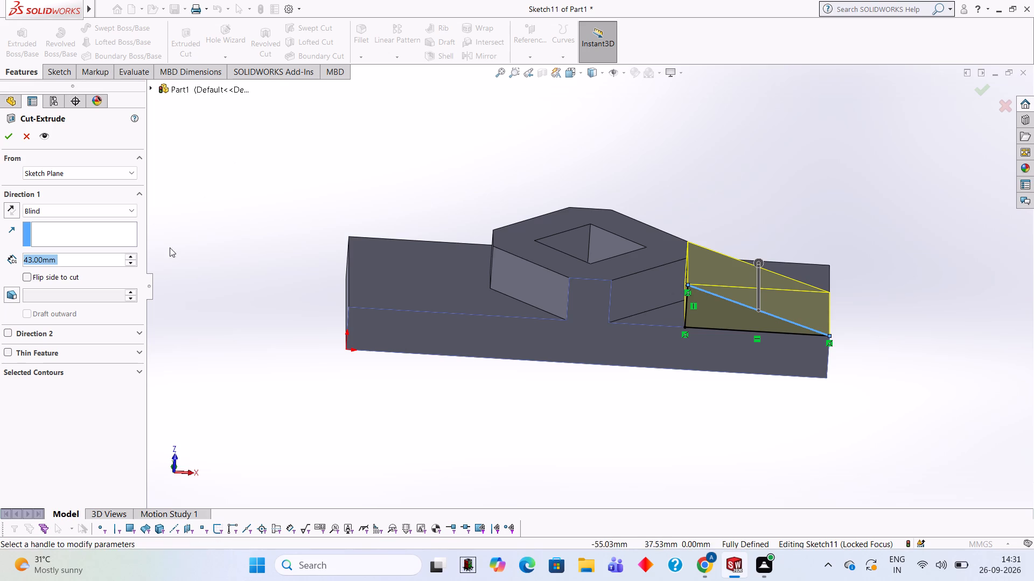
text(27)
key(Return)
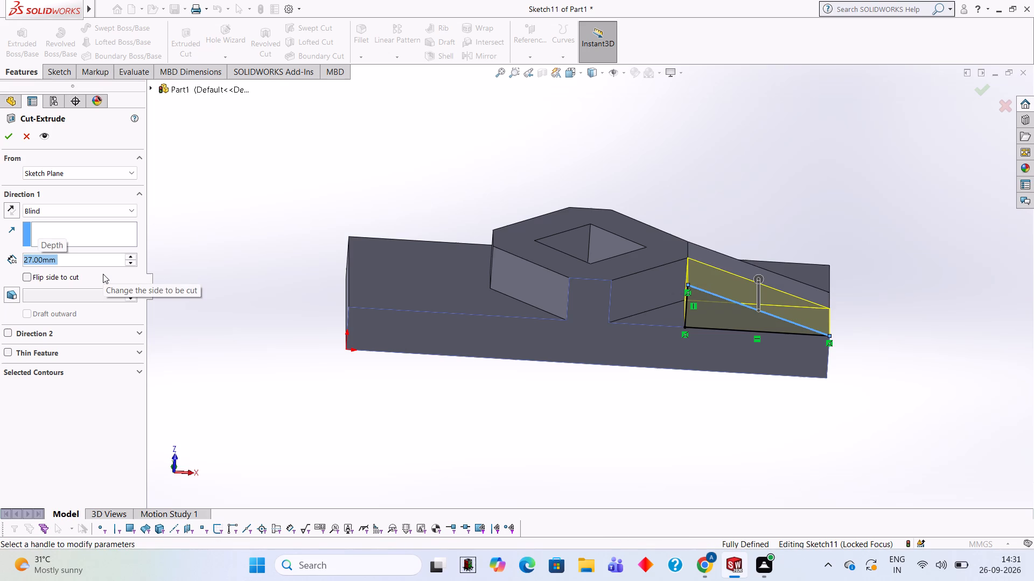
middle_drag(617, 146, 577, 305)
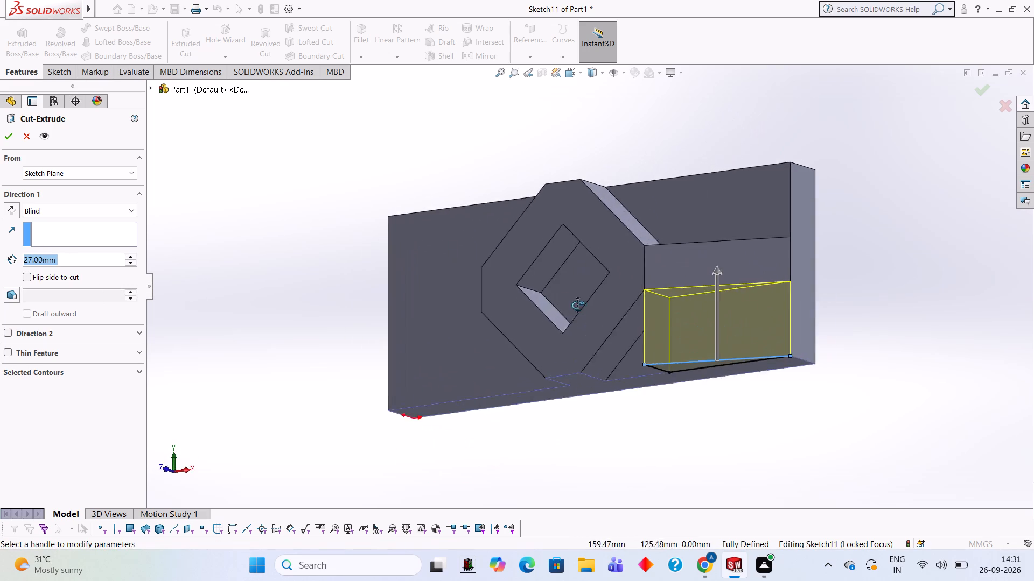
middle_drag(577, 305, 606, 322)
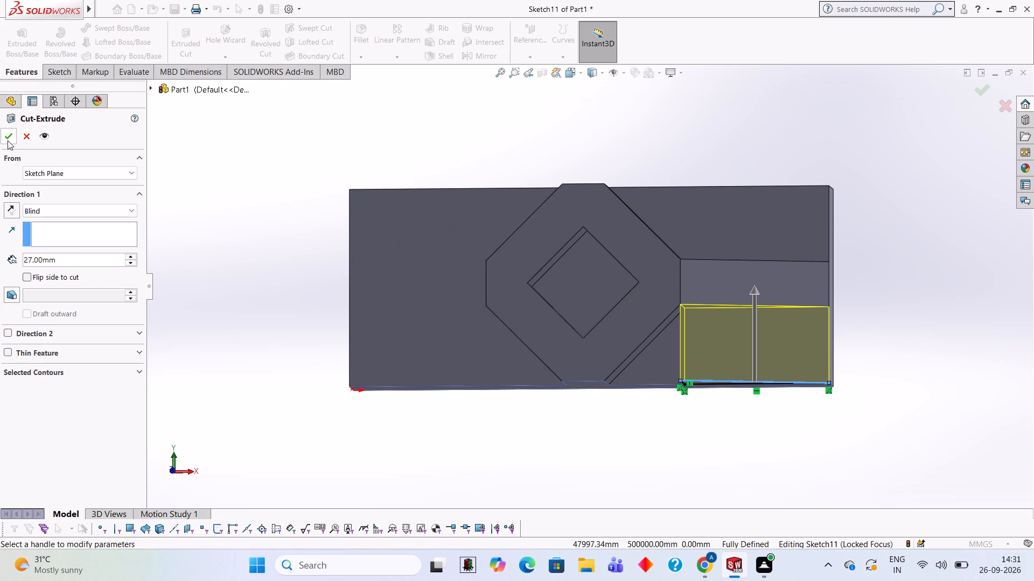
click(8, 140)
click(229, 277)
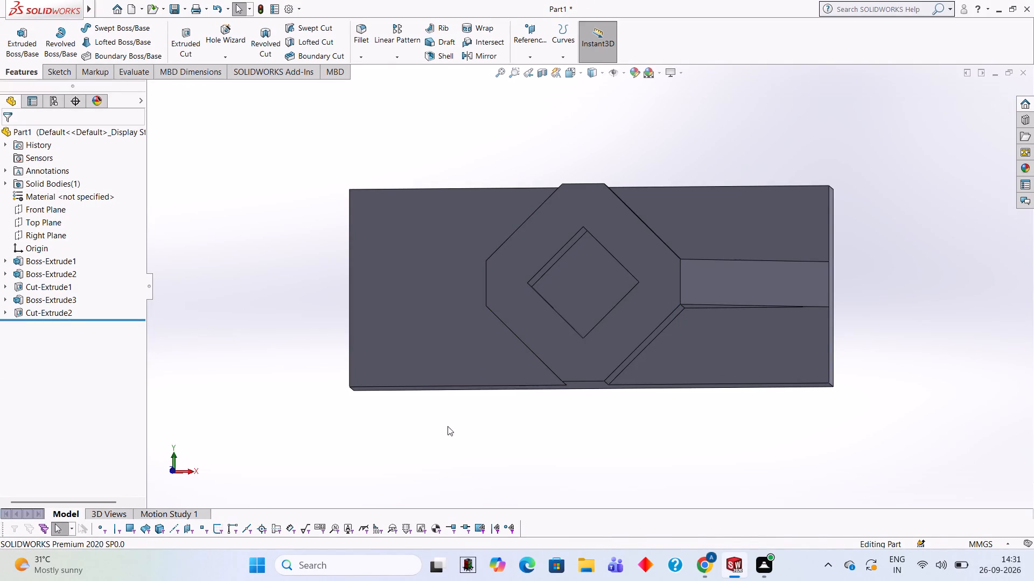
Sketch a closed triangle on the same long side face at the boss's other side, with a 16 mm leg and 50 mm base.
middle_drag(693, 458, 723, 218)
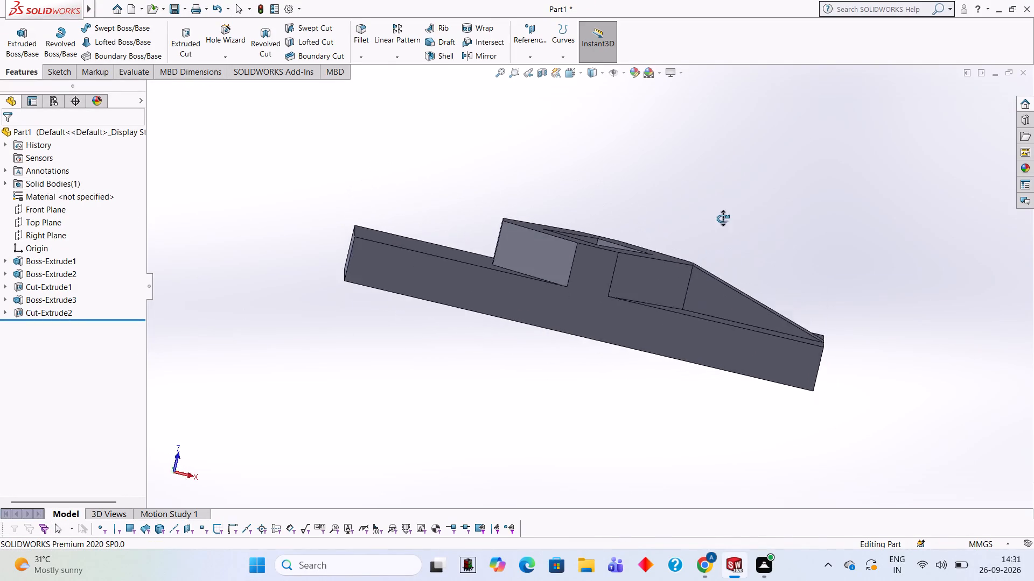
middle_drag(723, 218, 706, 249)
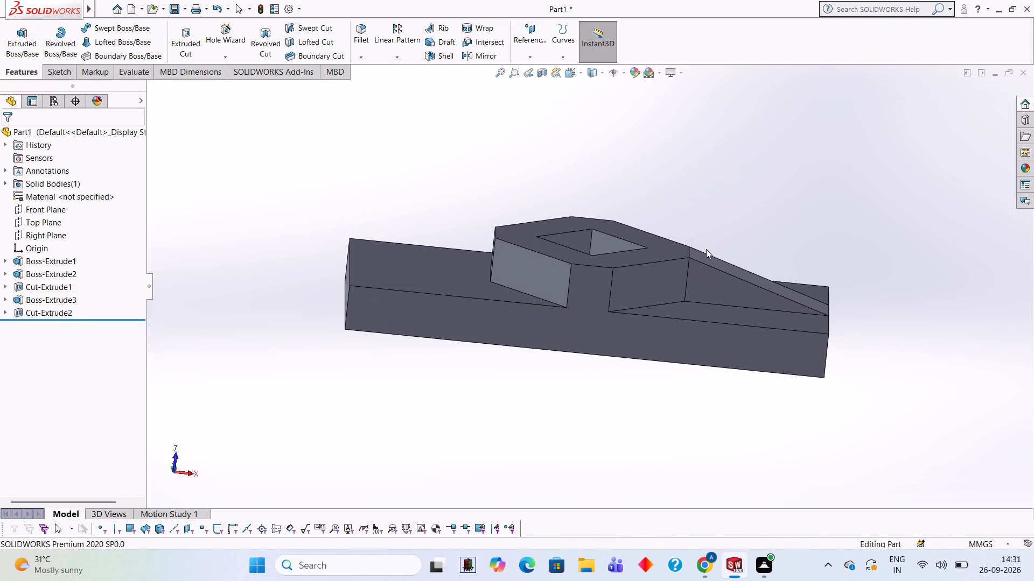
click(514, 324)
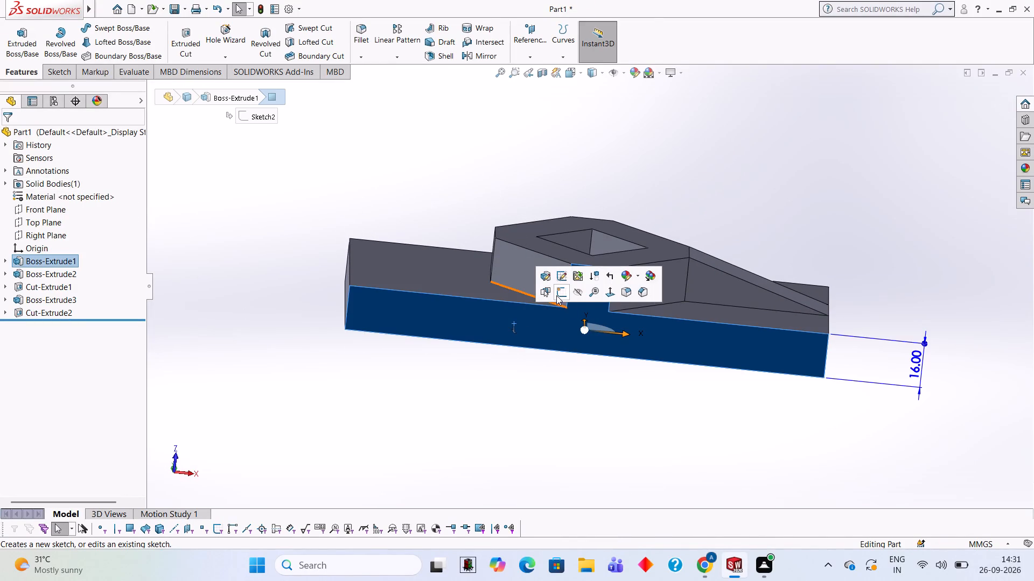
click(557, 295)
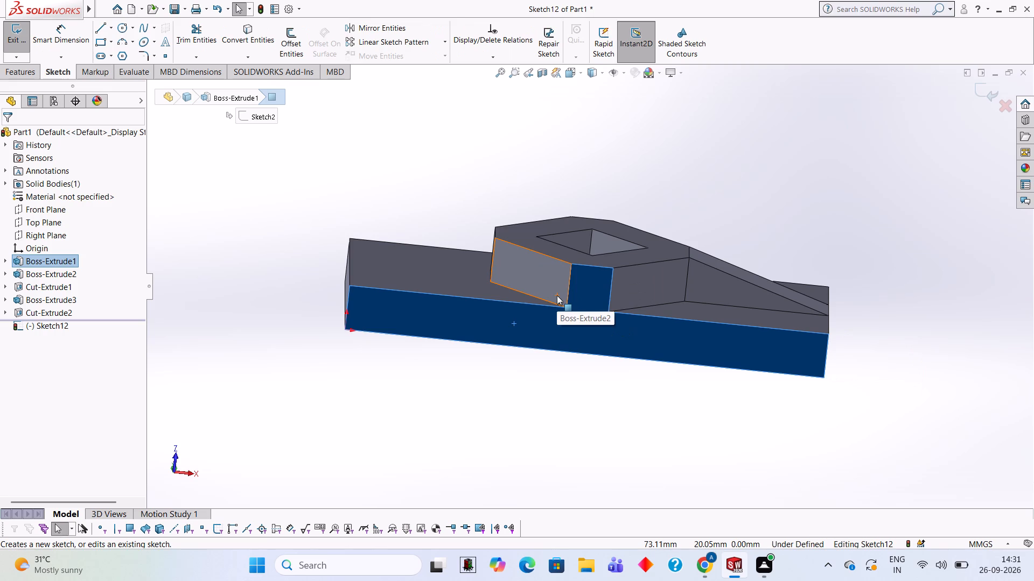
key(ctrl+8)
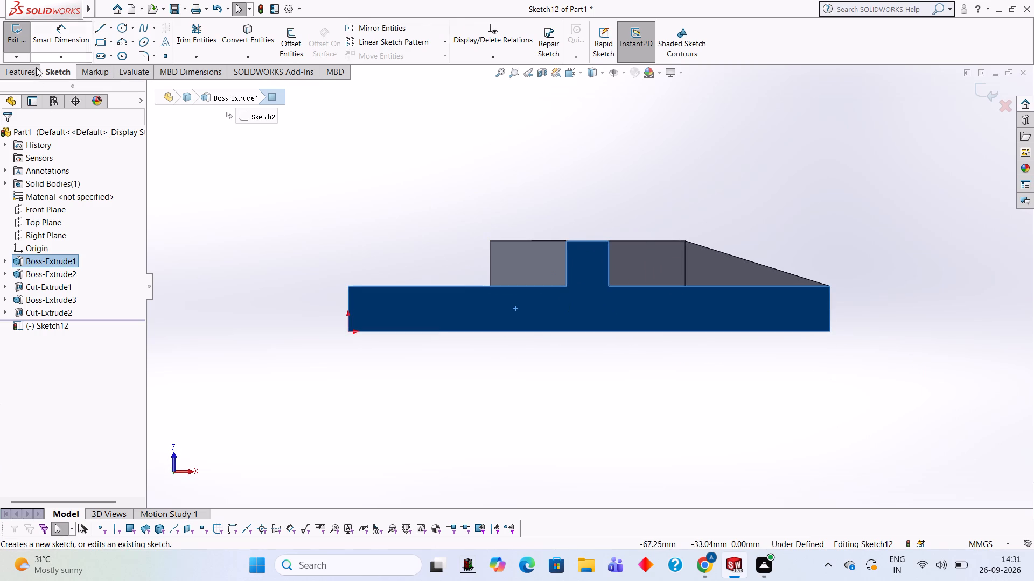
click(104, 24)
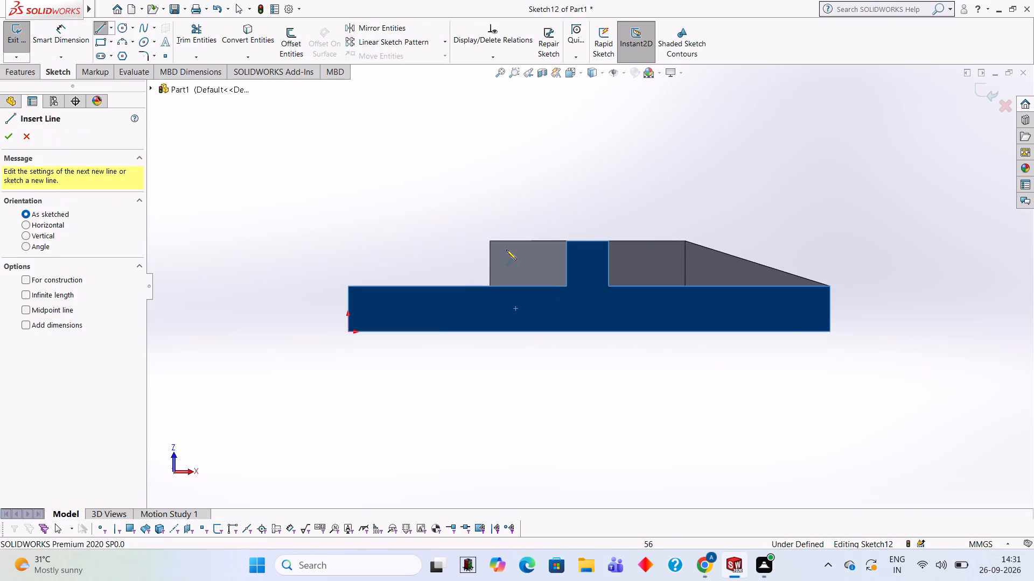
click(490, 239)
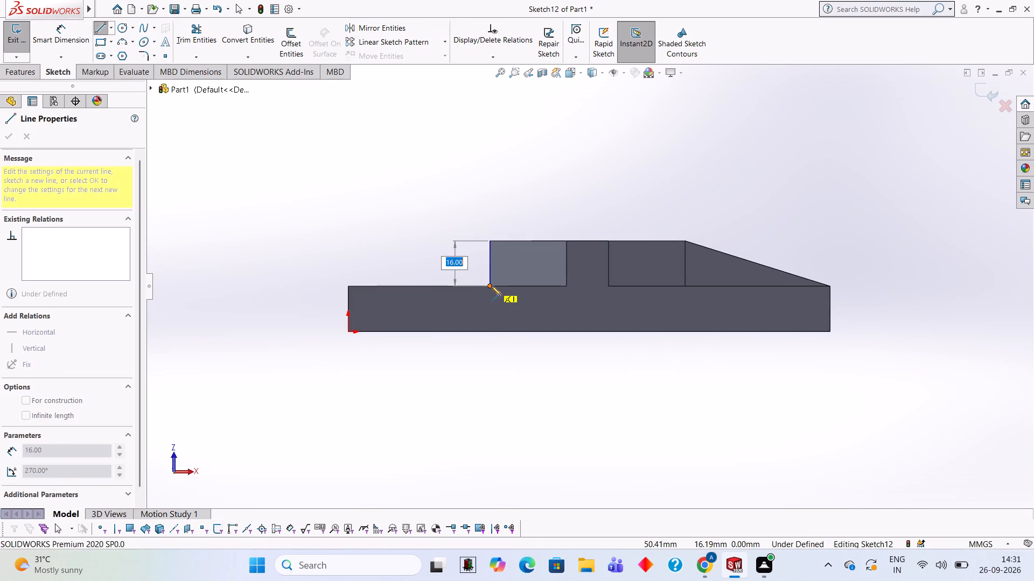
click(490, 286)
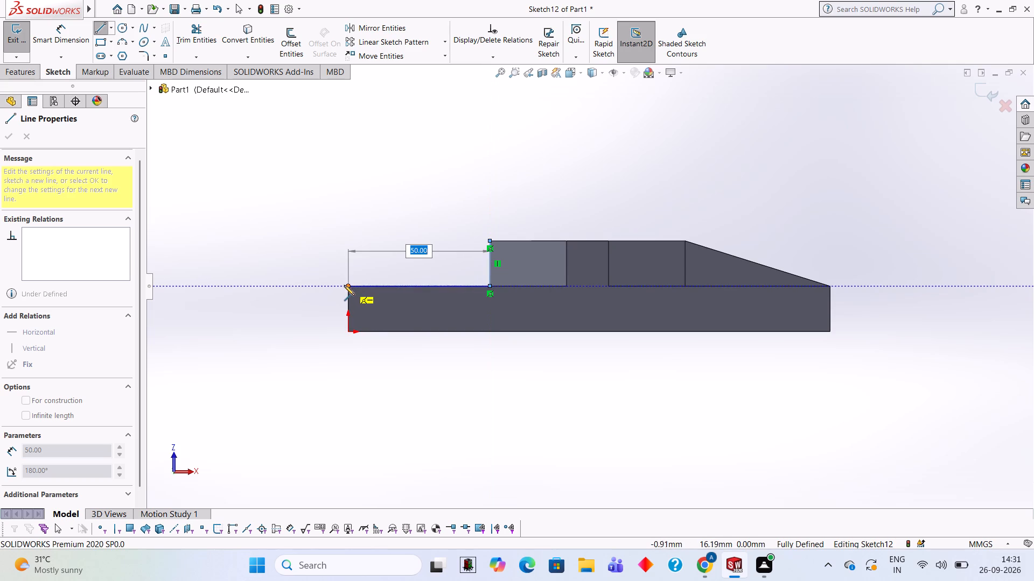
click(347, 285)
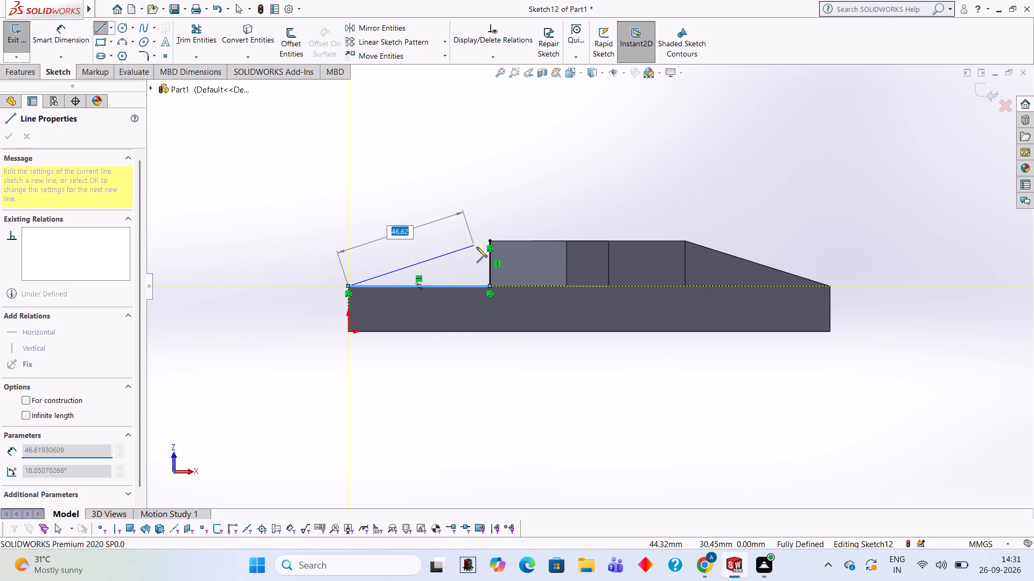
click(488, 239)
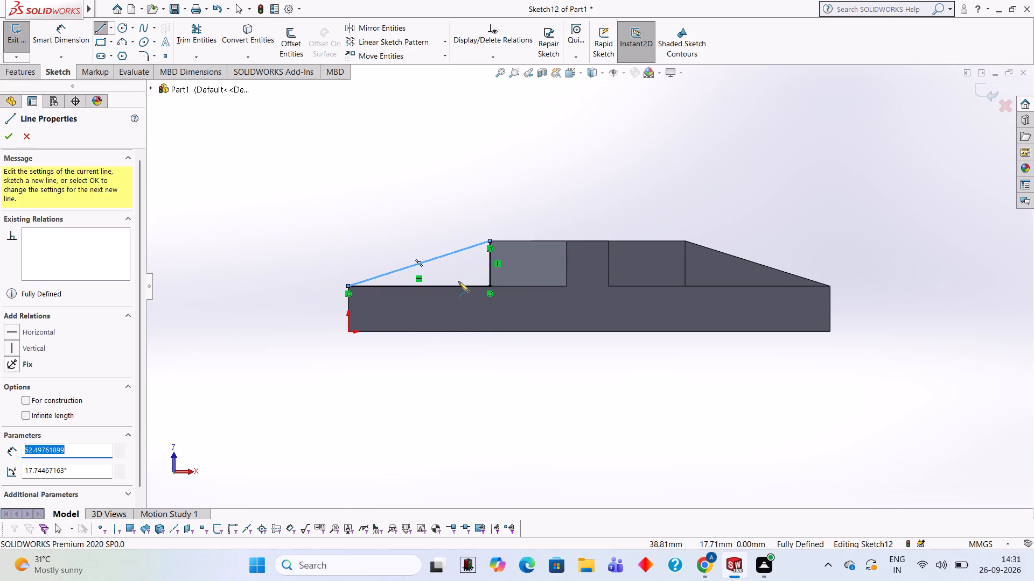
key(Escape)
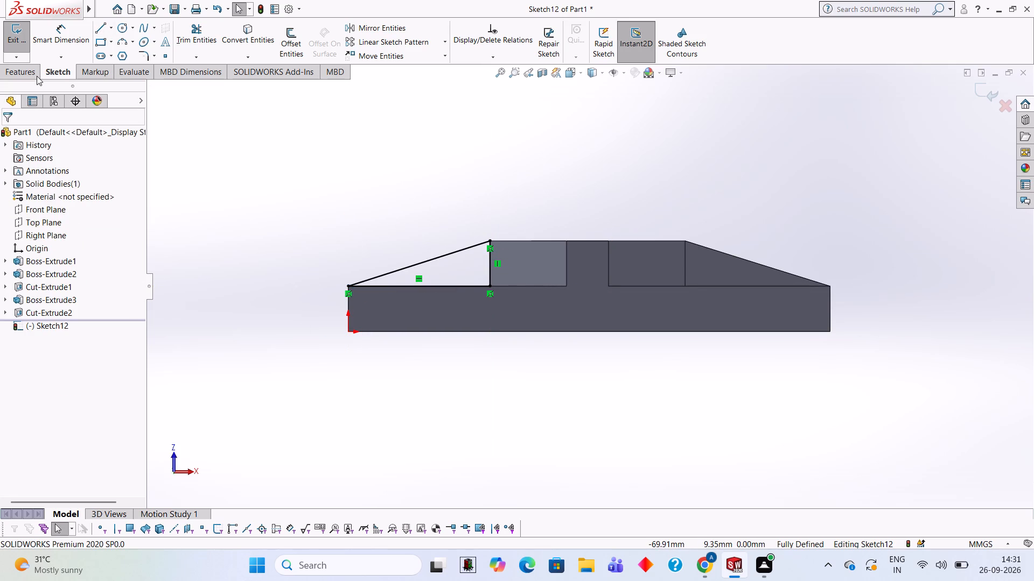
Extrude the triangle as a blind 43 mm boss, reversed inward across the plate and merged with the body.
click(37, 76)
click(30, 52)
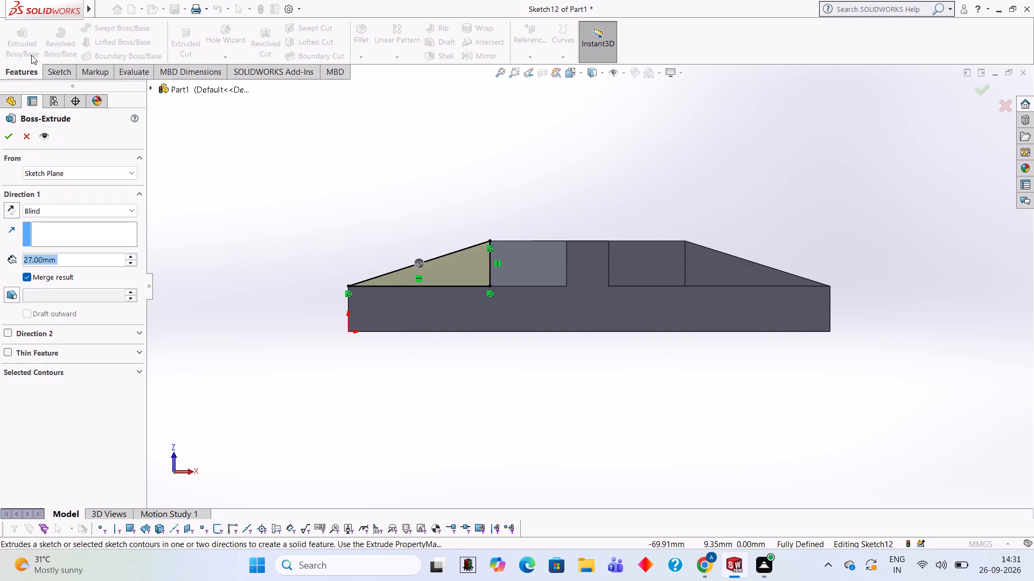
middle_drag(361, 183, 359, 317)
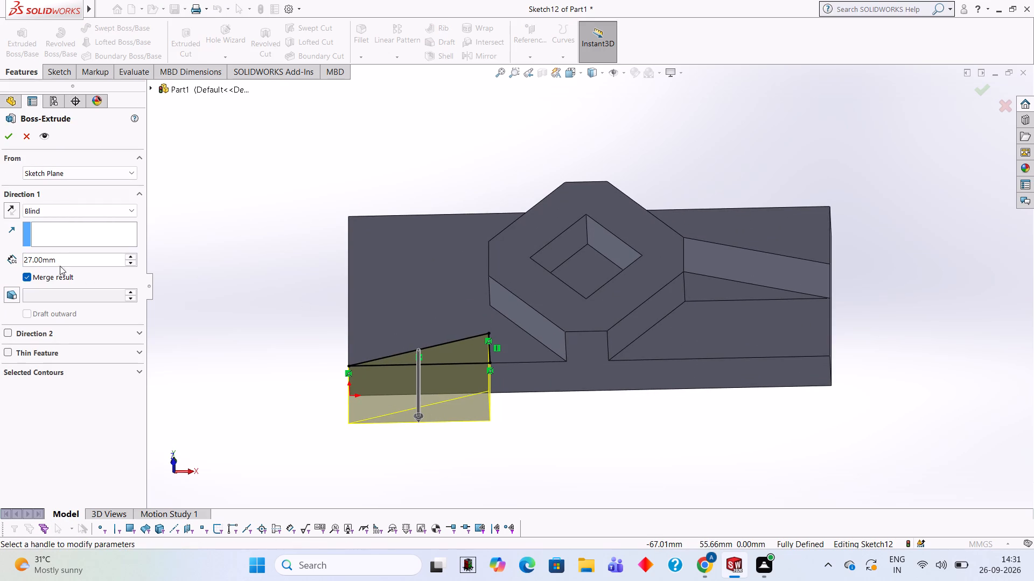
click(16, 211)
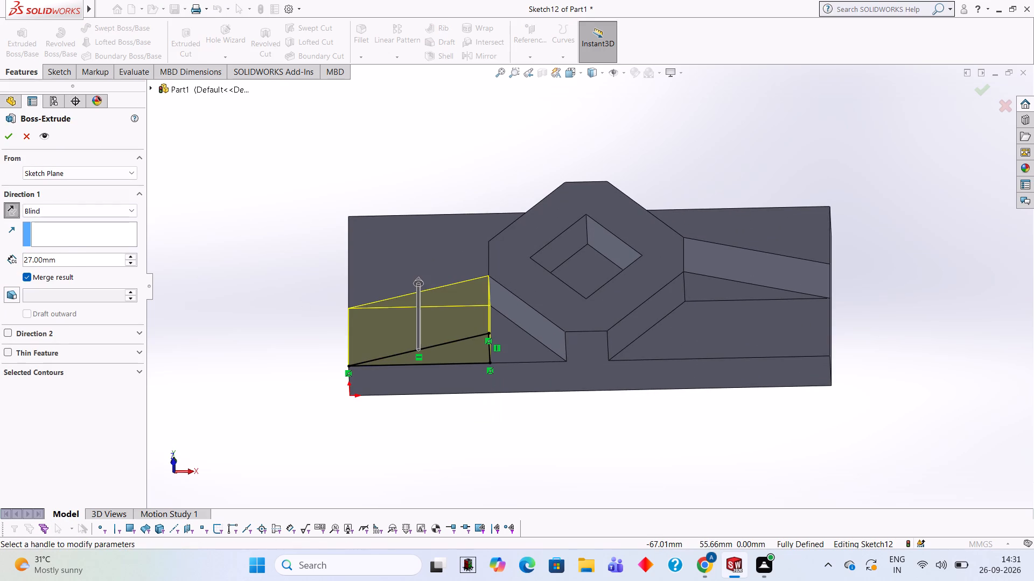
click(80, 260)
key(BackSpace)
key(BackSpace)
key(BackSpace)
key(BackSpace)
key(BackSpace)
key(BackSpace)
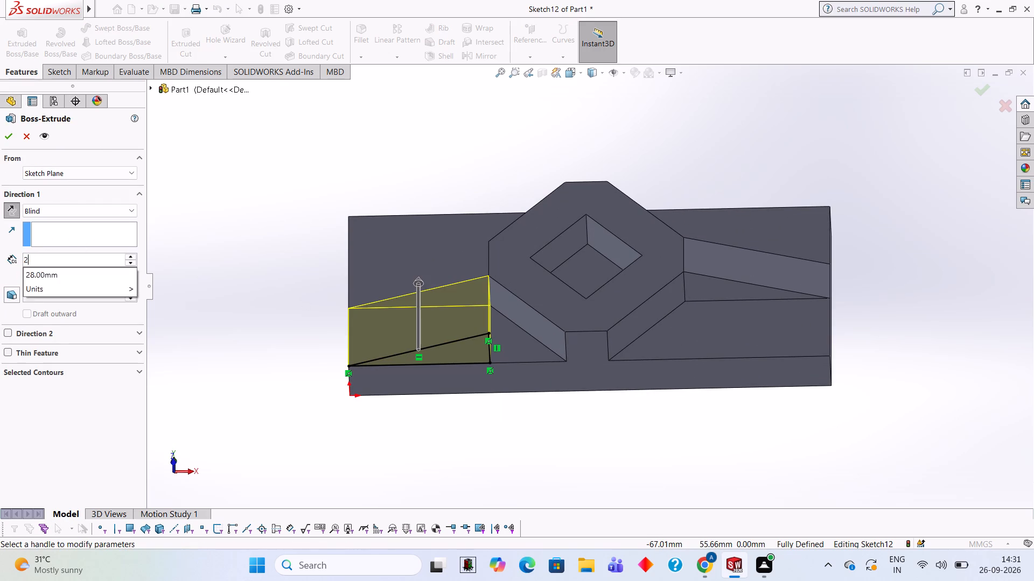
key(BackSpace)
text(43)
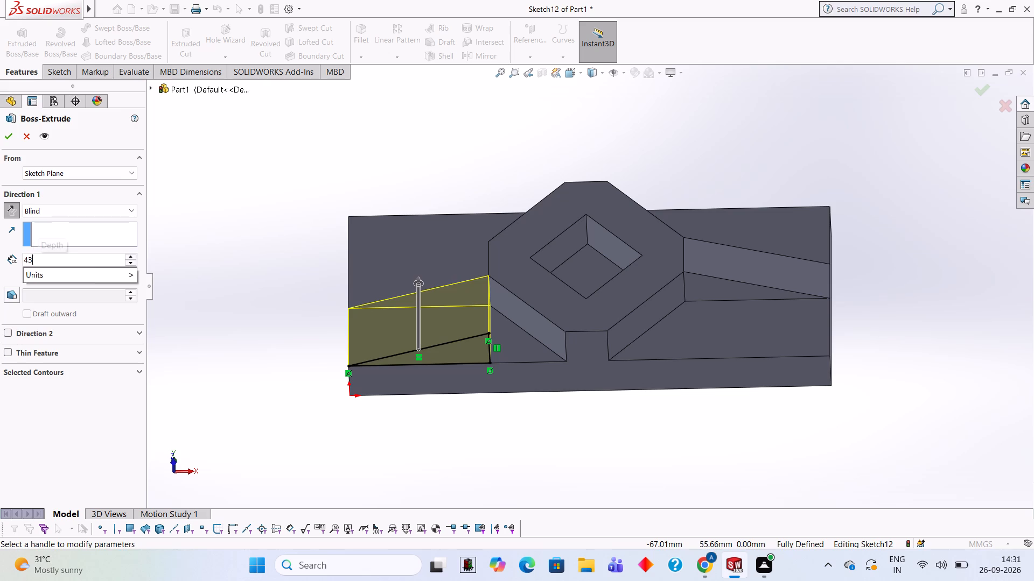
key(Return)
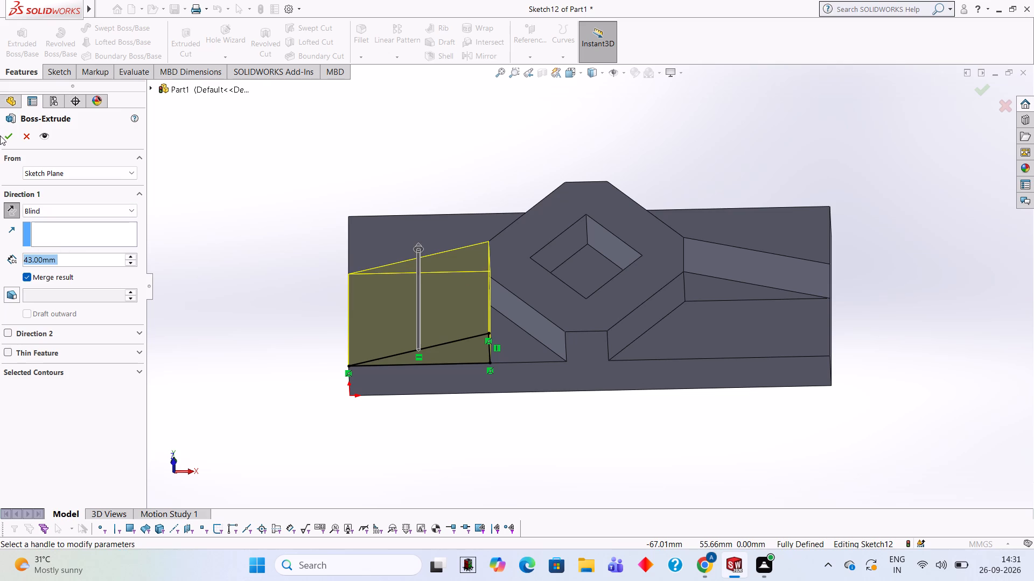
click(13, 134)
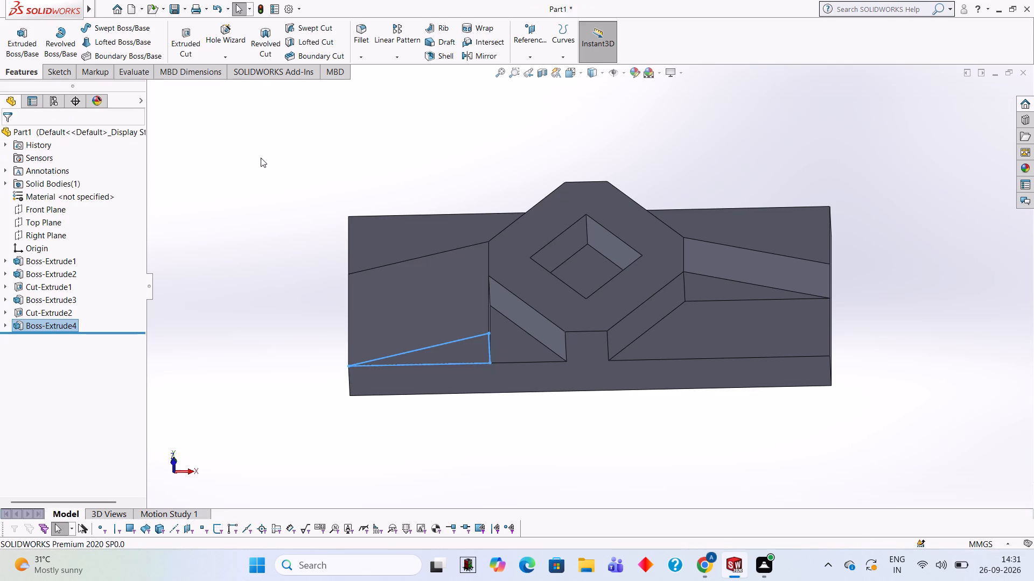
click(261, 158)
Sketch a closed triangle over the new wedge's profile on the plate's long side face, with a 16 mm leg and 50 mm base.
middle_drag(438, 164, 449, 249)
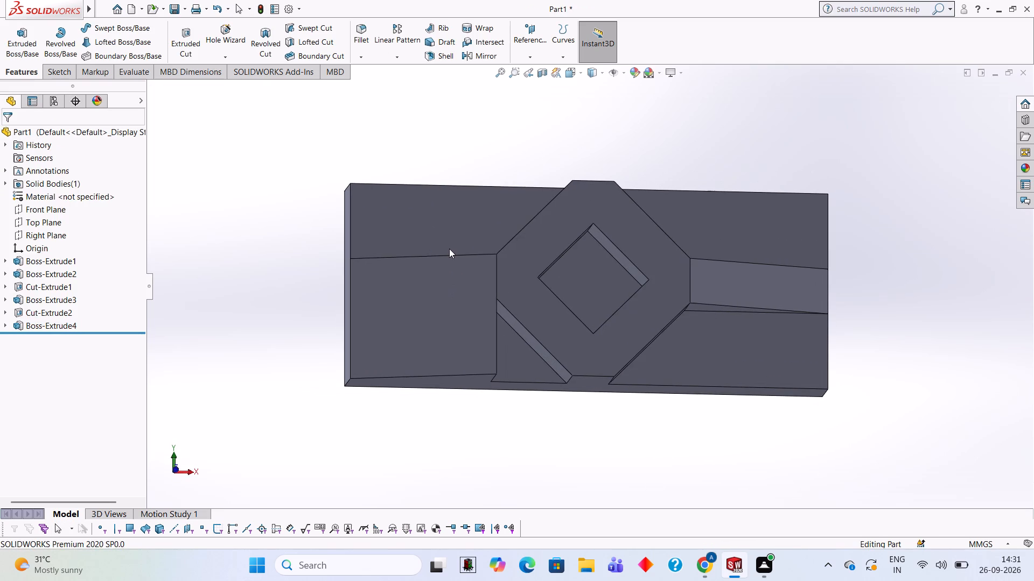
middle_drag(573, 440, 571, 226)
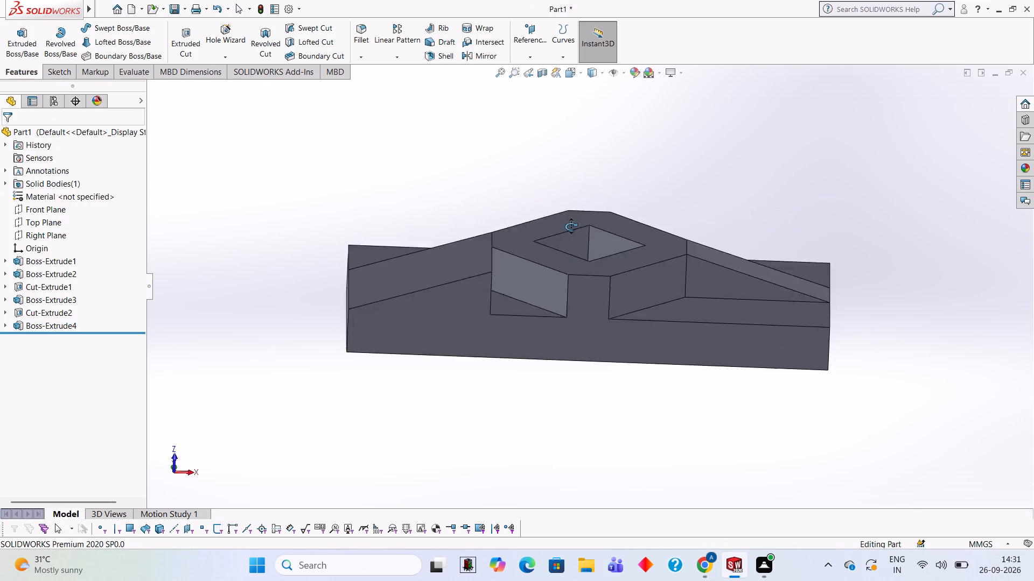
middle_drag(571, 226, 556, 193)
click(453, 292)
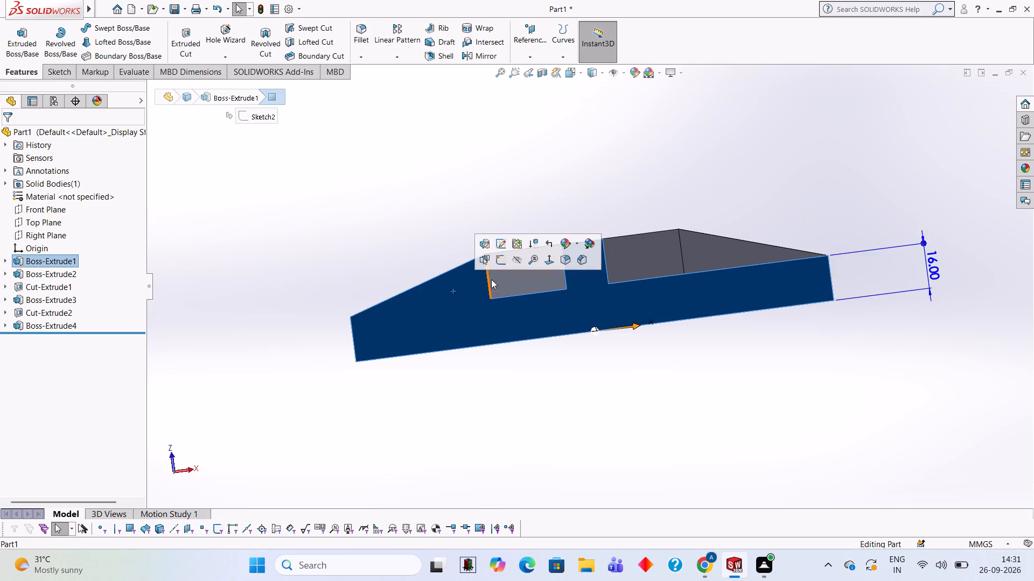
click(500, 263)
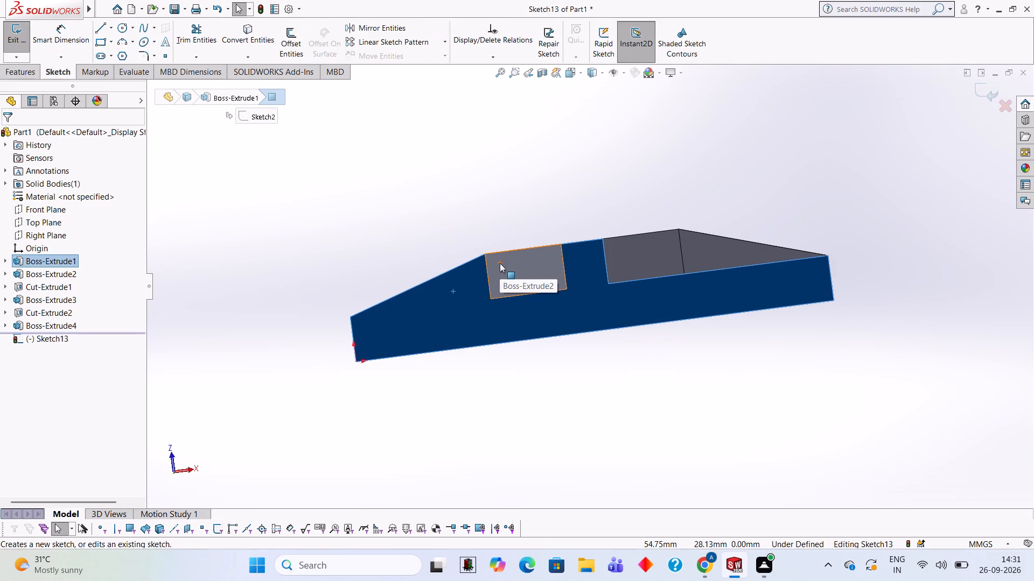
key(ctrl+8)
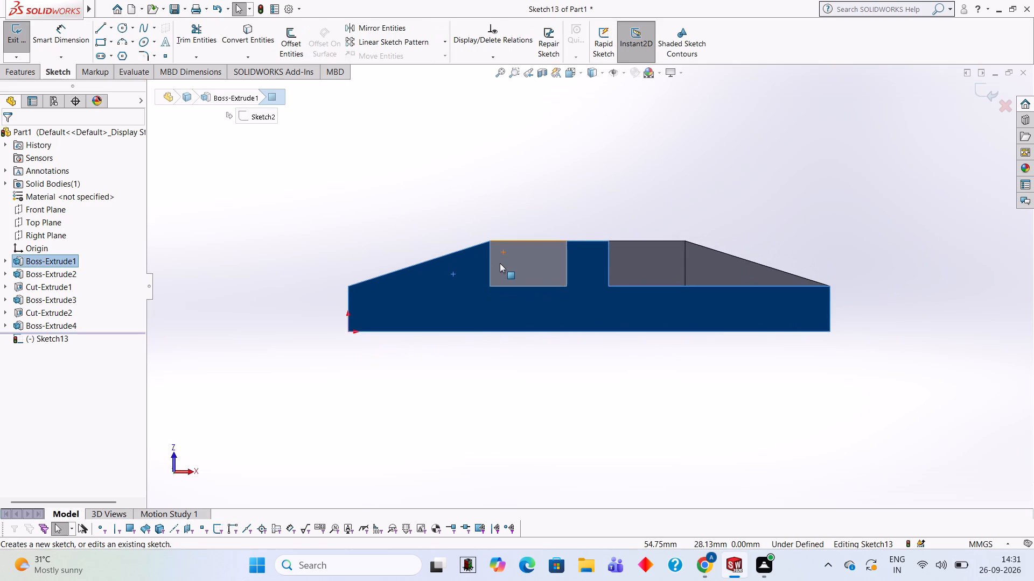
click(373, 140)
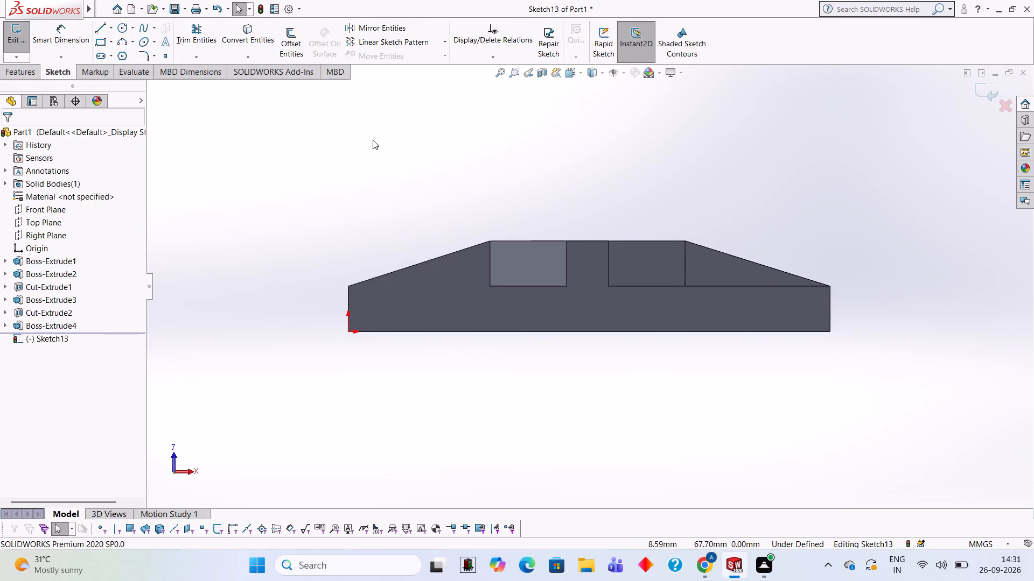
click(102, 25)
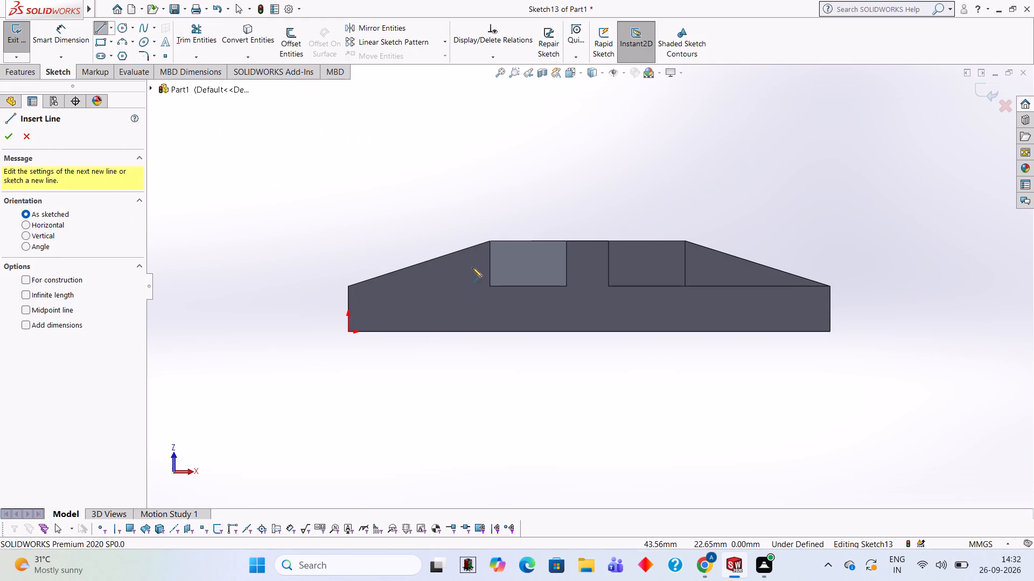
click(488, 239)
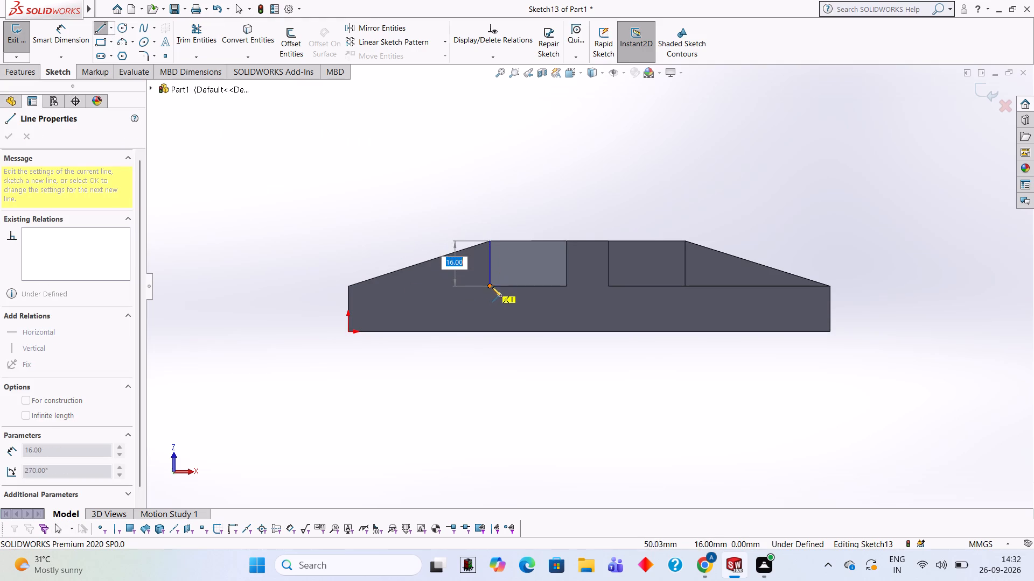
click(488, 285)
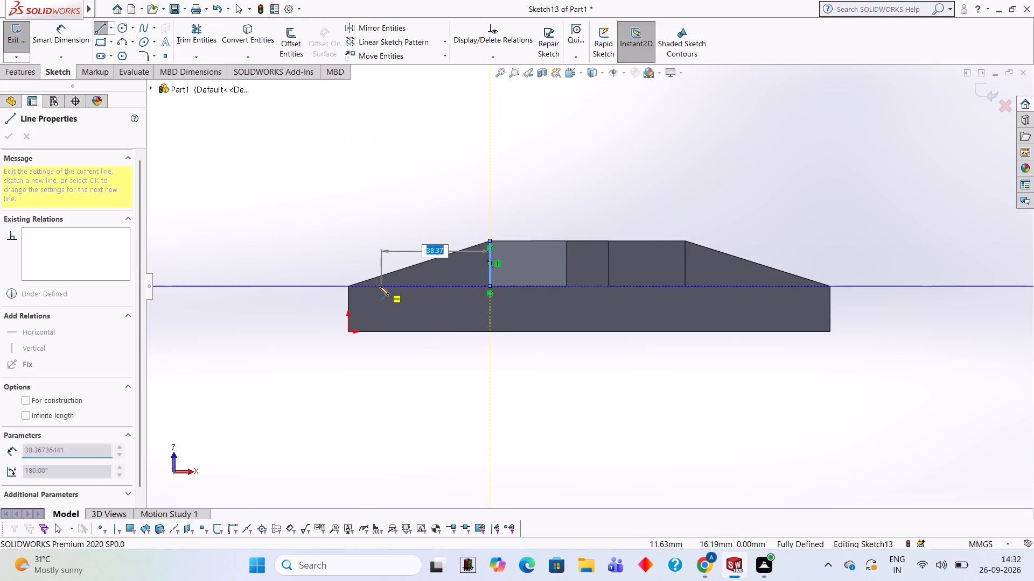
click(347, 285)
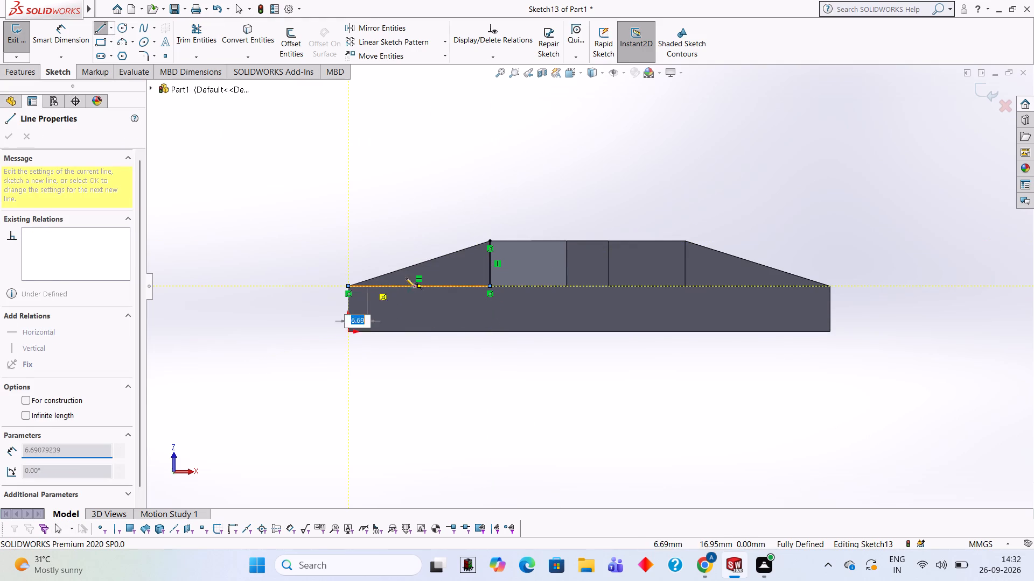
click(488, 239)
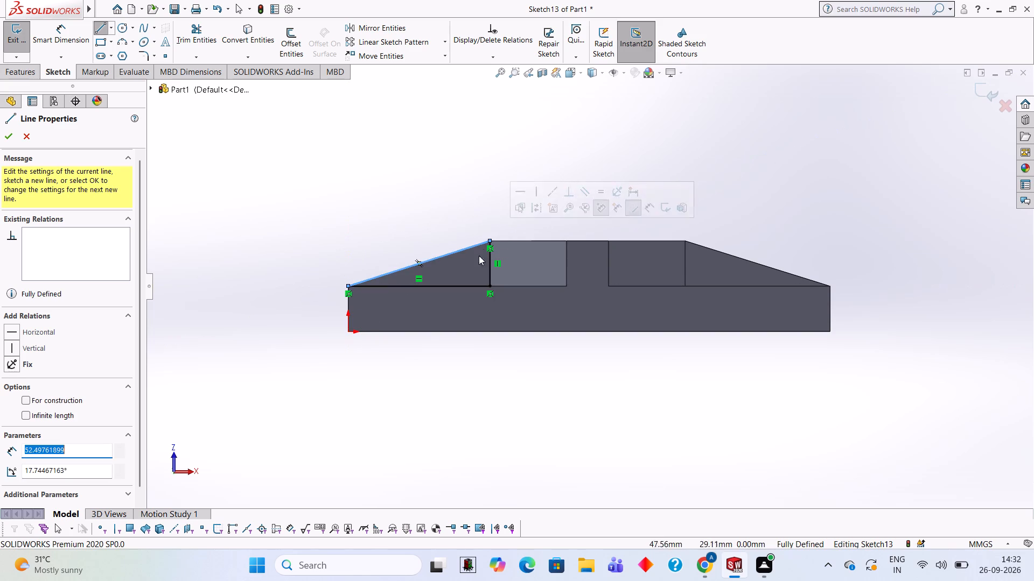
key(Escape)
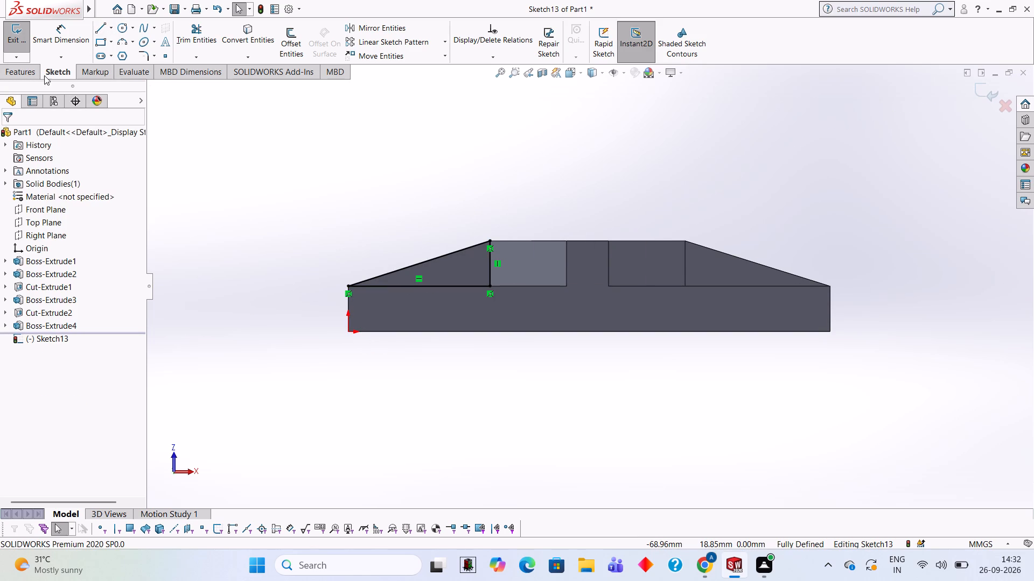
Cut the triangle blind to a 27 mm depth, trimming the new wedge from the long side face.
click(28, 76)
click(174, 45)
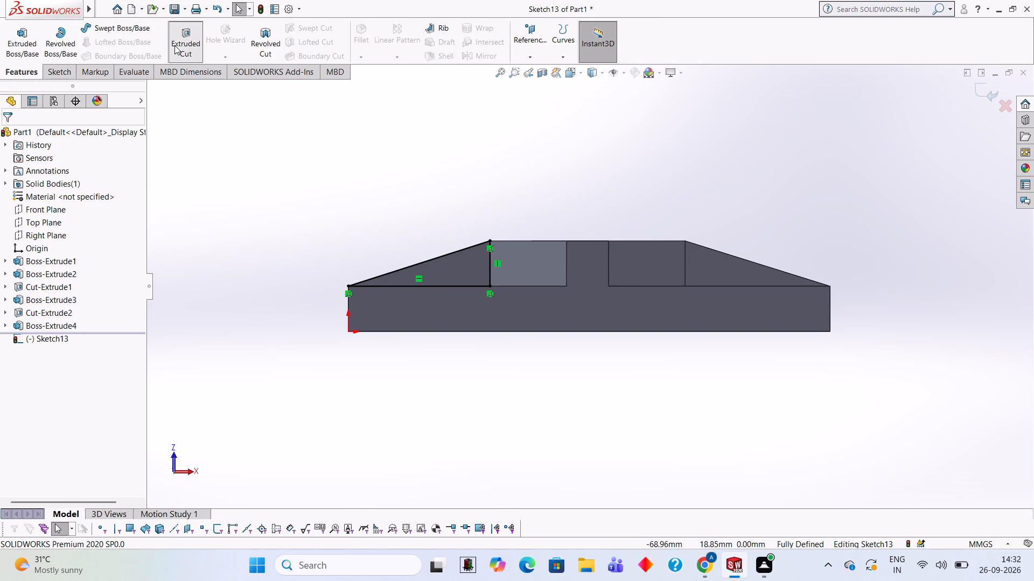
text(27)
key(Return)
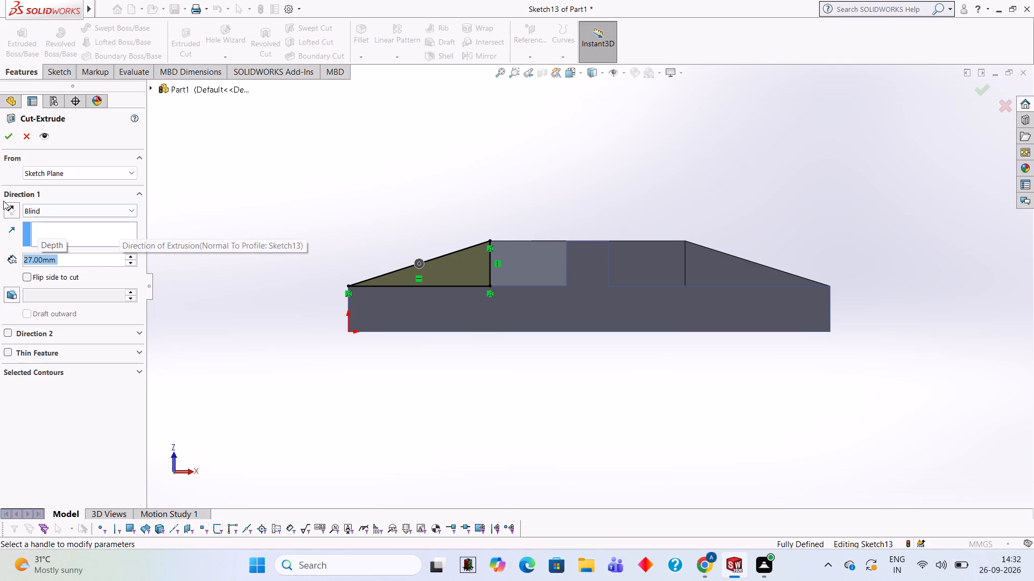
click(9, 141)
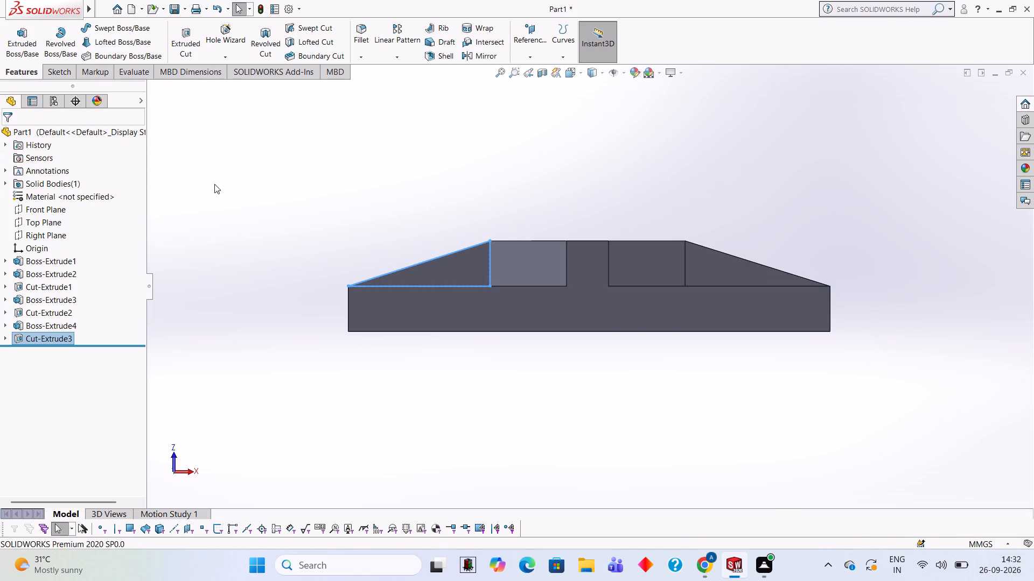
click(305, 169)
Examine the two central wedges, octagonal boss and diamond pocket from several angles.
middle_drag(312, 181, 312, 306)
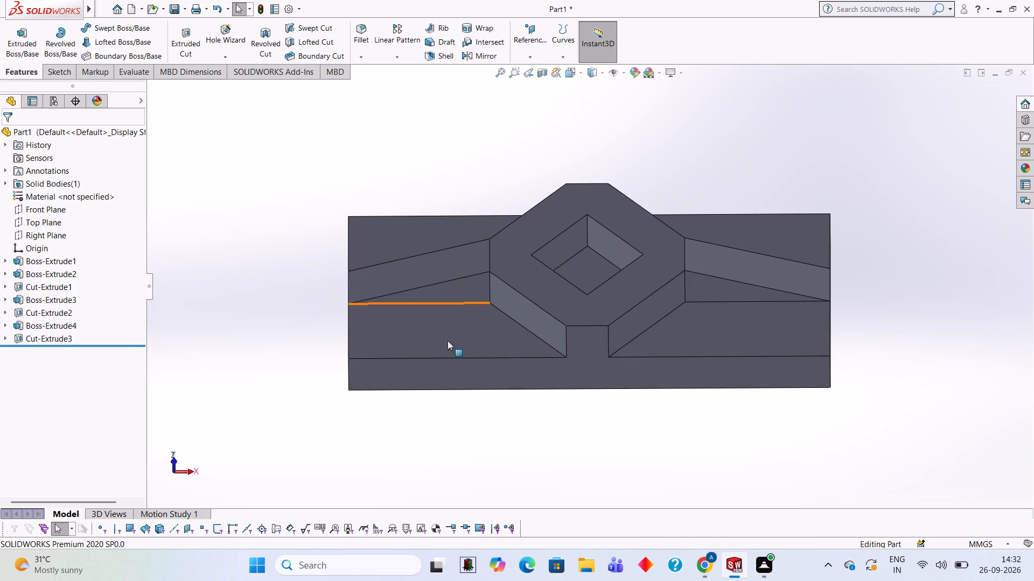
middle_drag(511, 392, 518, 464)
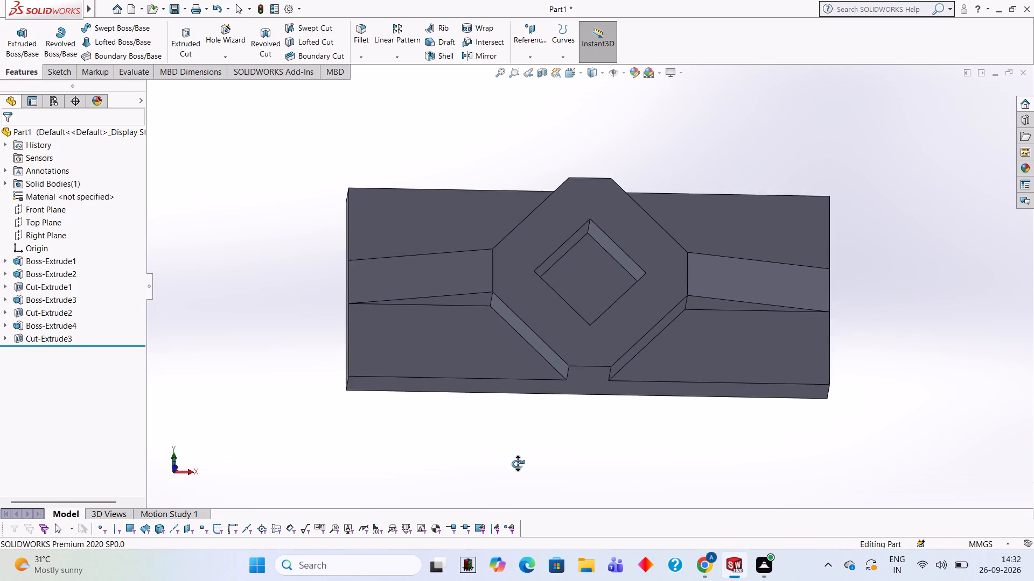
middle_drag(518, 464, 521, 380)
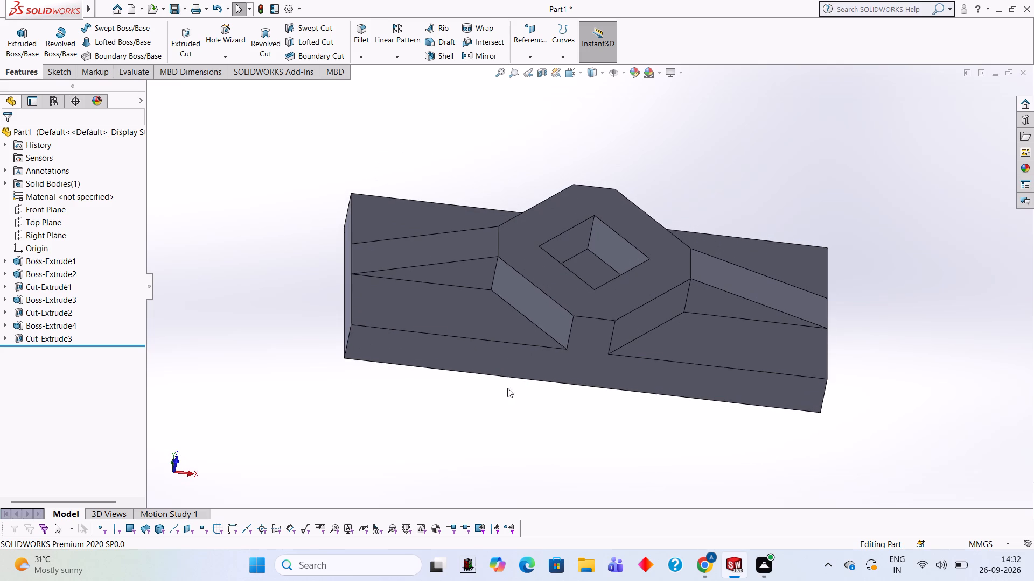
middle_drag(745, 174, 692, 292)
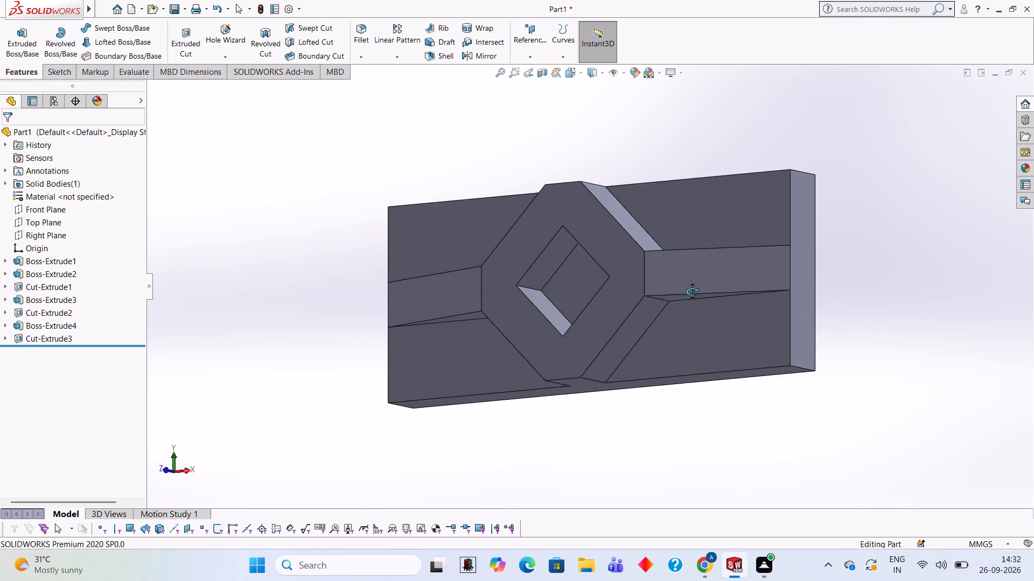
middle_drag(692, 292, 691, 292)
middle_drag(701, 284, 736, 284)
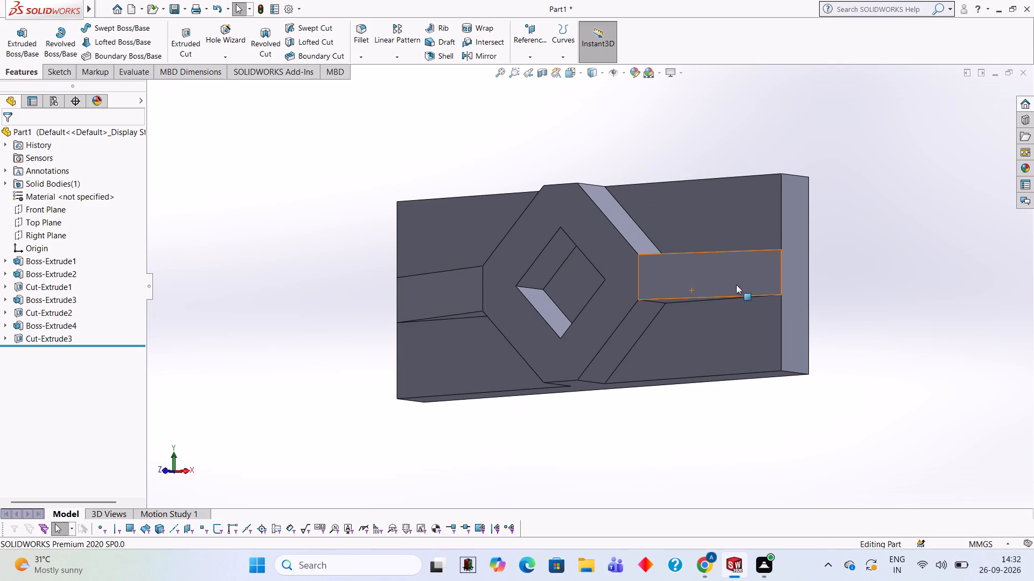
middle_drag(917, 223, 931, 251)
middle_drag(832, 354, 863, 292)
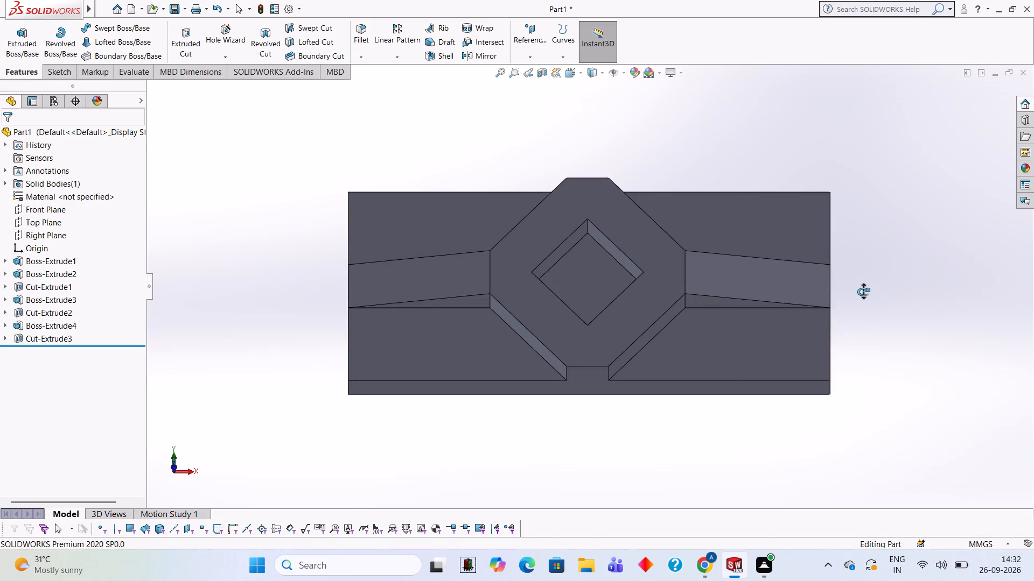
middle_drag(863, 292, 864, 229)
middle_drag(857, 396, 860, 158)
middle_drag(860, 222, 892, 350)
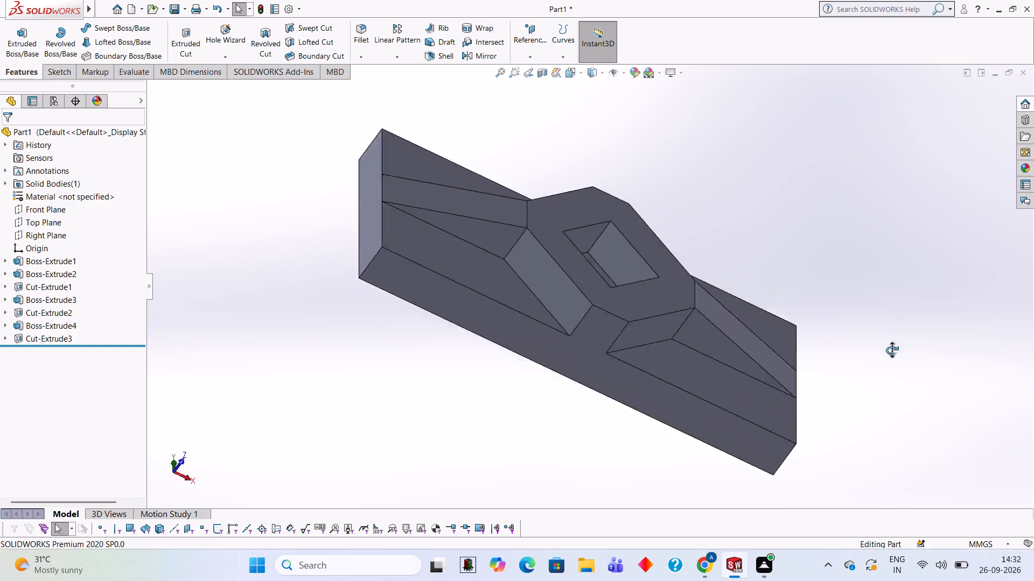
middle_drag(892, 350, 887, 408)
middle_drag(875, 182, 844, 421)
middle_drag(887, 174, 883, 285)
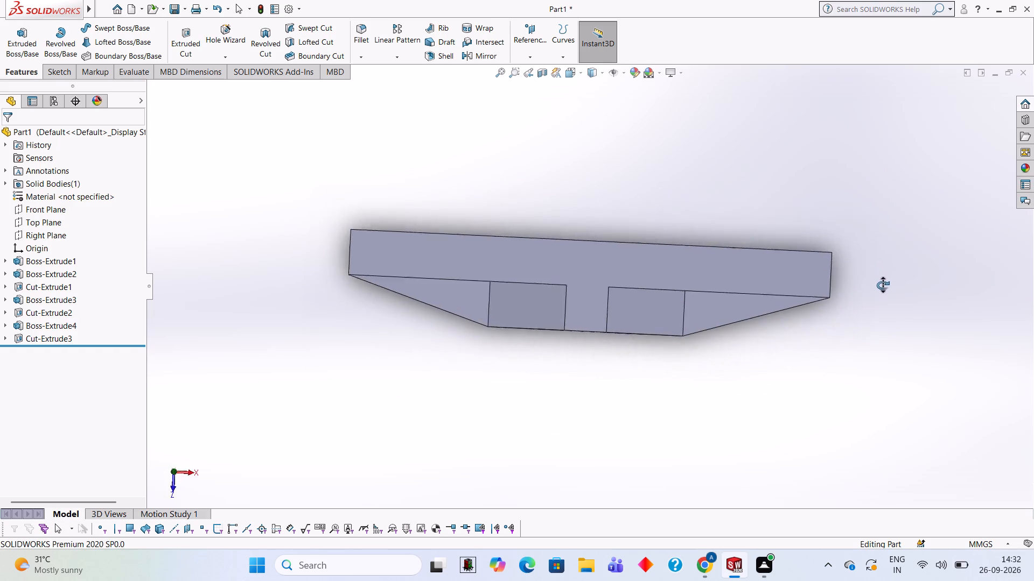
middle_drag(883, 285, 889, 263)
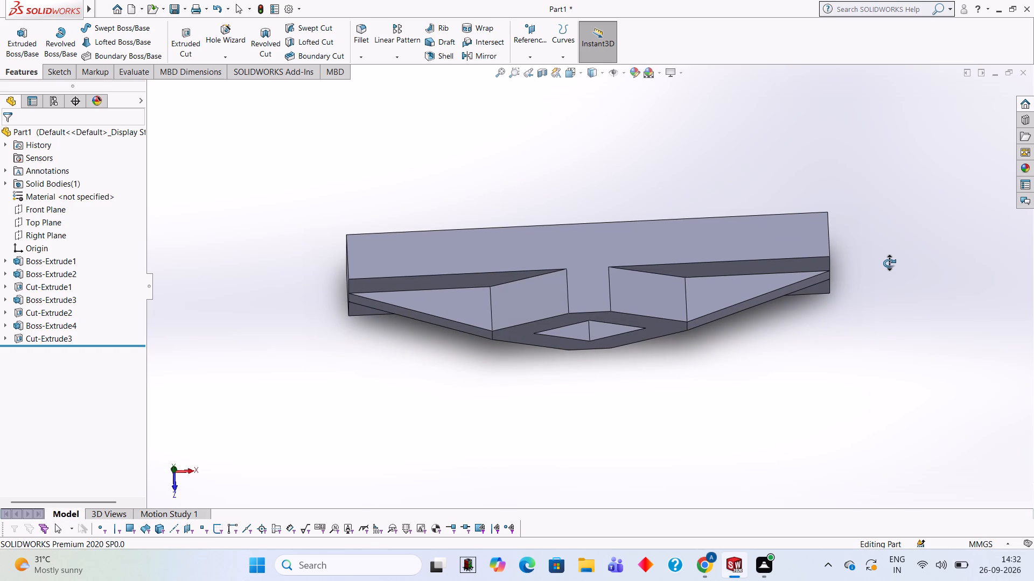
middle_drag(889, 263, 878, 194)
middle_drag(870, 278, 869, 183)
middle_drag(862, 313, 863, 180)
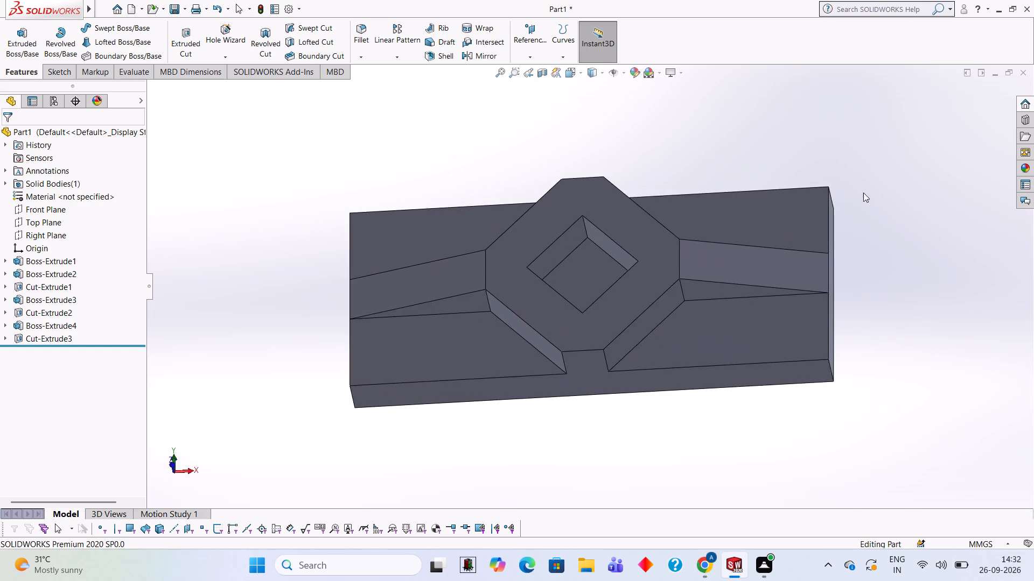
Sketch a 22 × 12 mm rectangle below the bottom edge of the long side face, 20 mm from the origin corner, trimming away the 20 mm offset line.
middle_drag(878, 352, 878, 219)
click(653, 324)
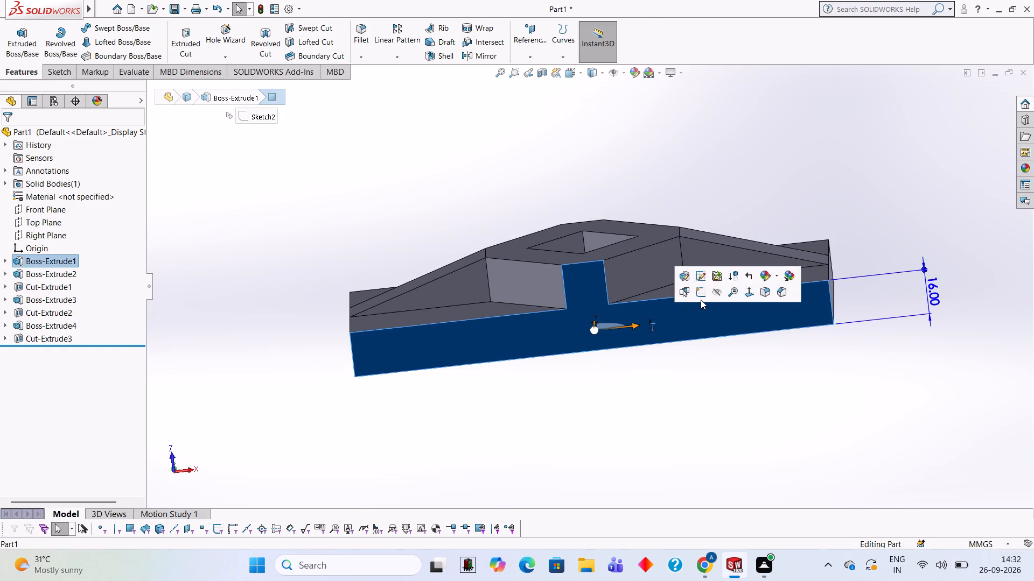
click(701, 300)
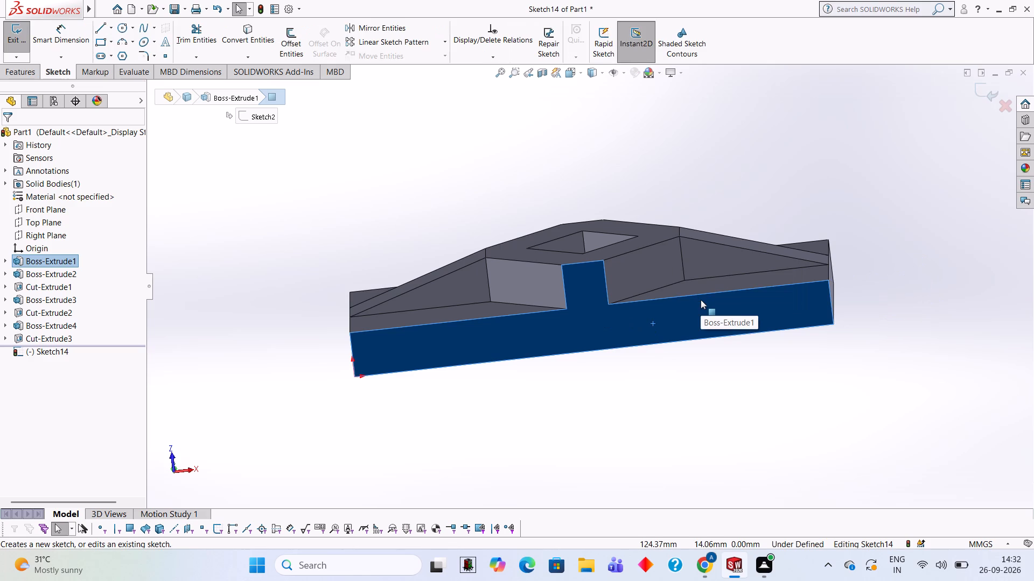
key(ctrl+8)
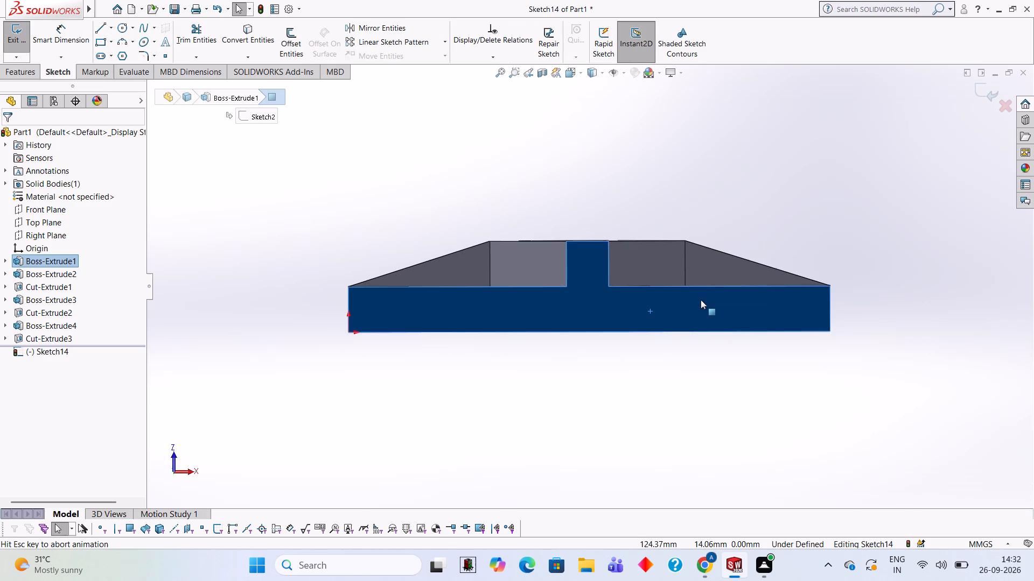
click(102, 29)
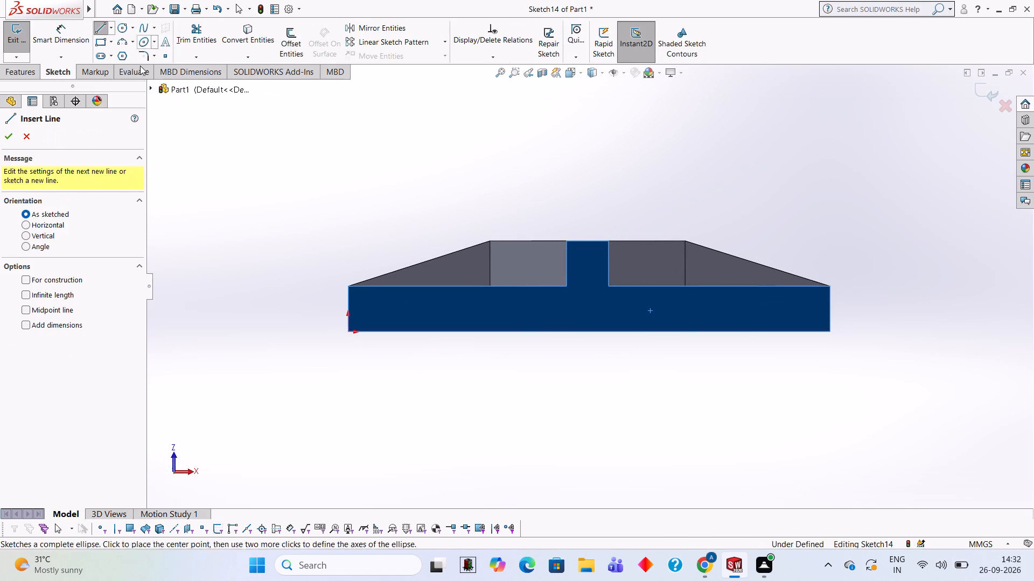
click(346, 330)
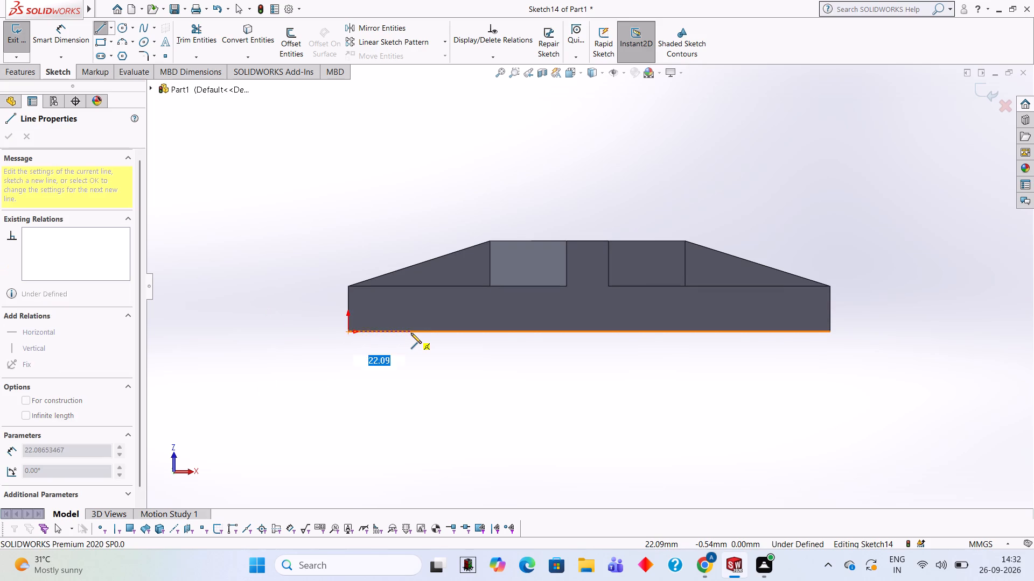
text(20)
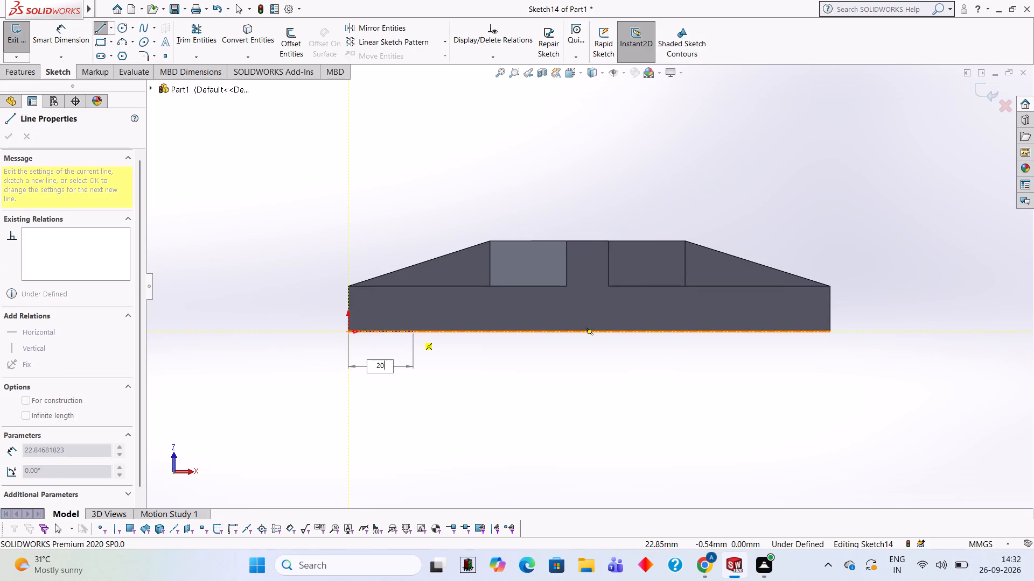
key(Return)
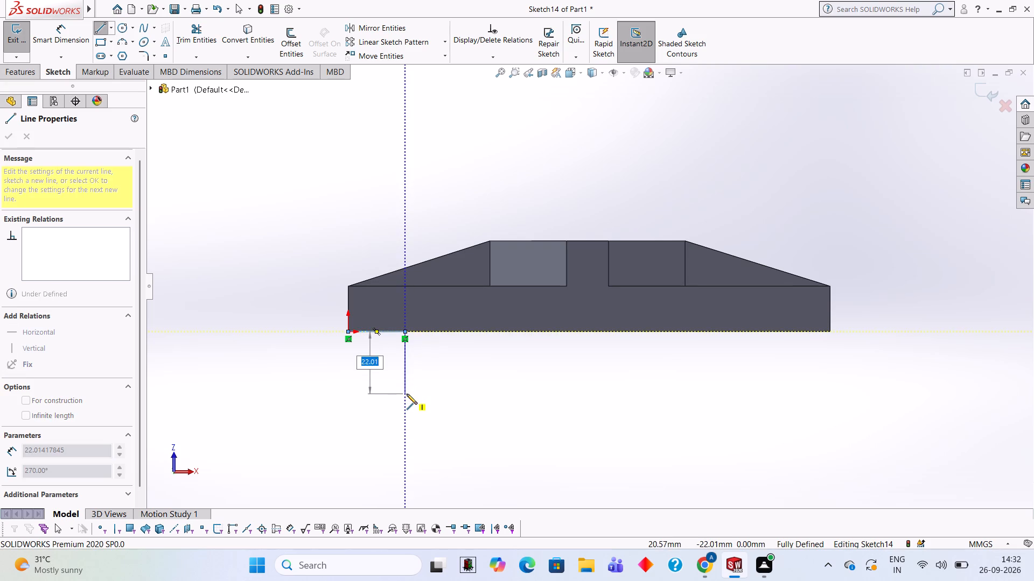
text(12)
key(Return)
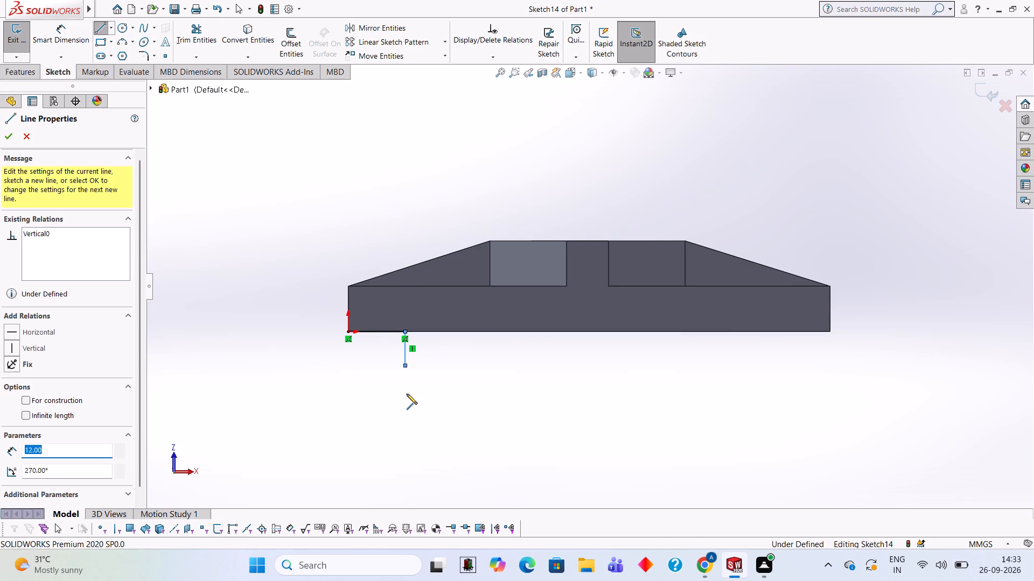
text(22)
key(Return)
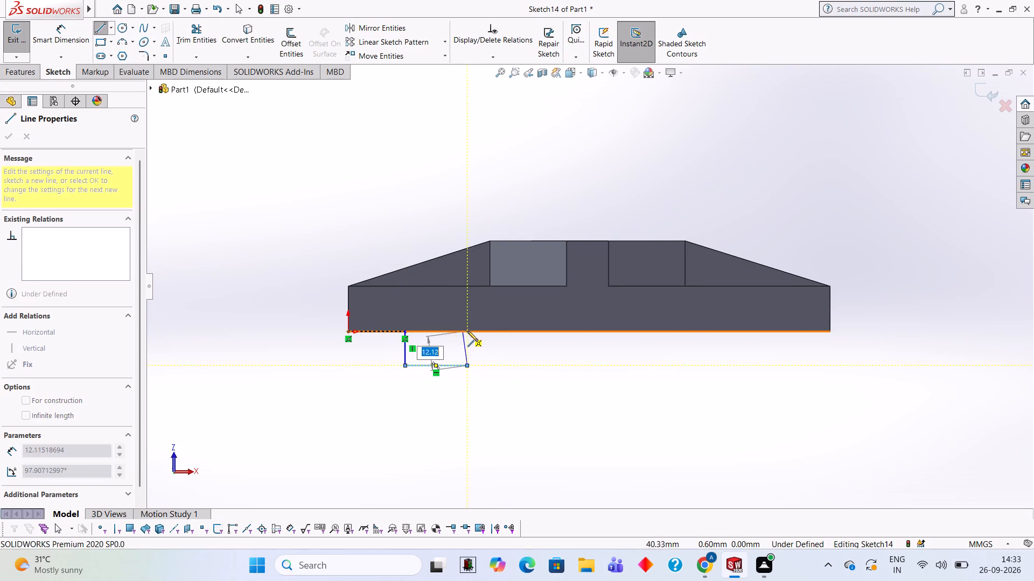
click(466, 331)
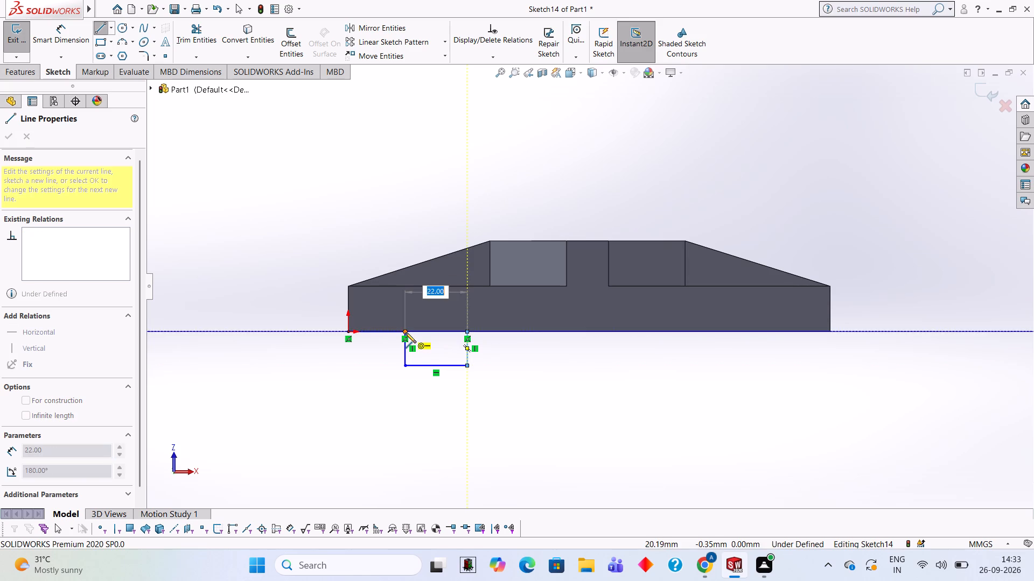
click(406, 332)
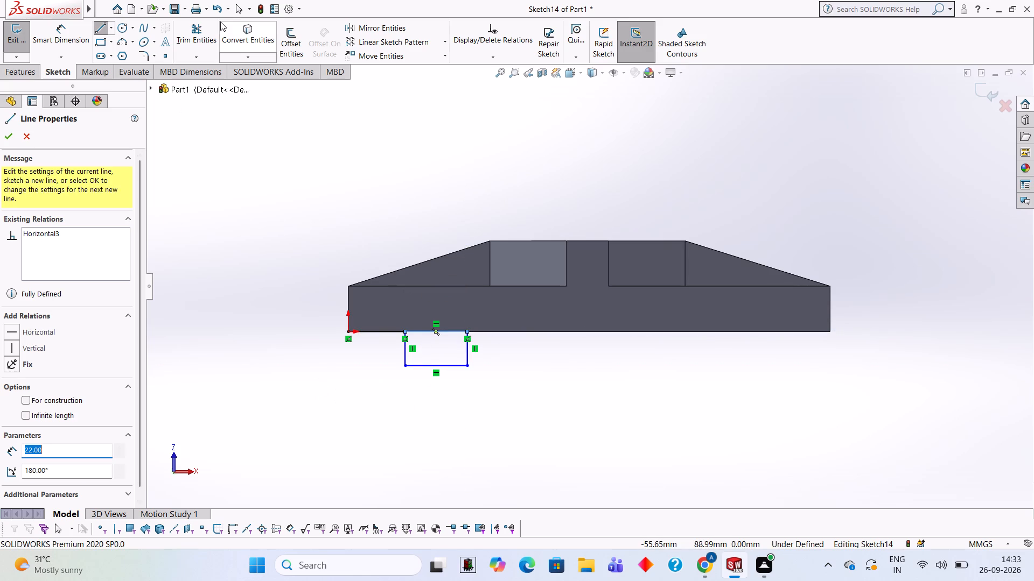
click(193, 36)
click(367, 331)
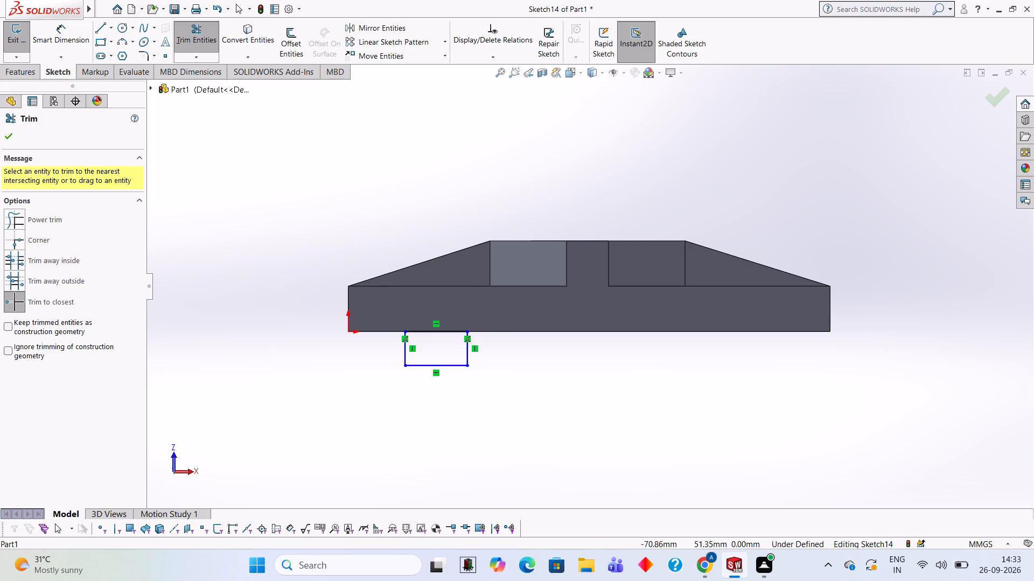
Add a matching 22 × 12 mm rectangle below the bottom edge, 20 mm in from the opposite corner, and trim away its offset line.
click(99, 30)
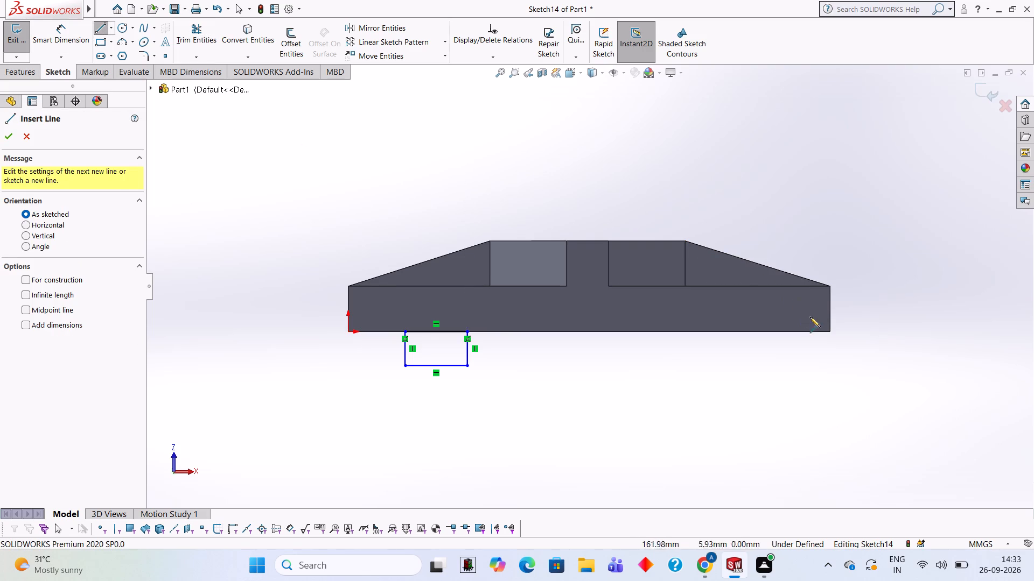
click(830, 331)
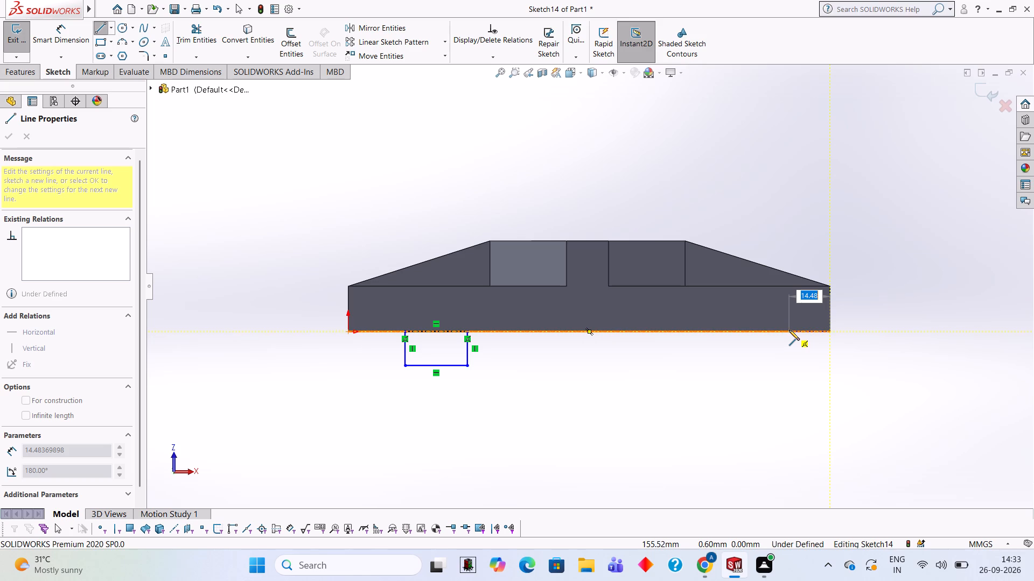
text(20)
key(Return)
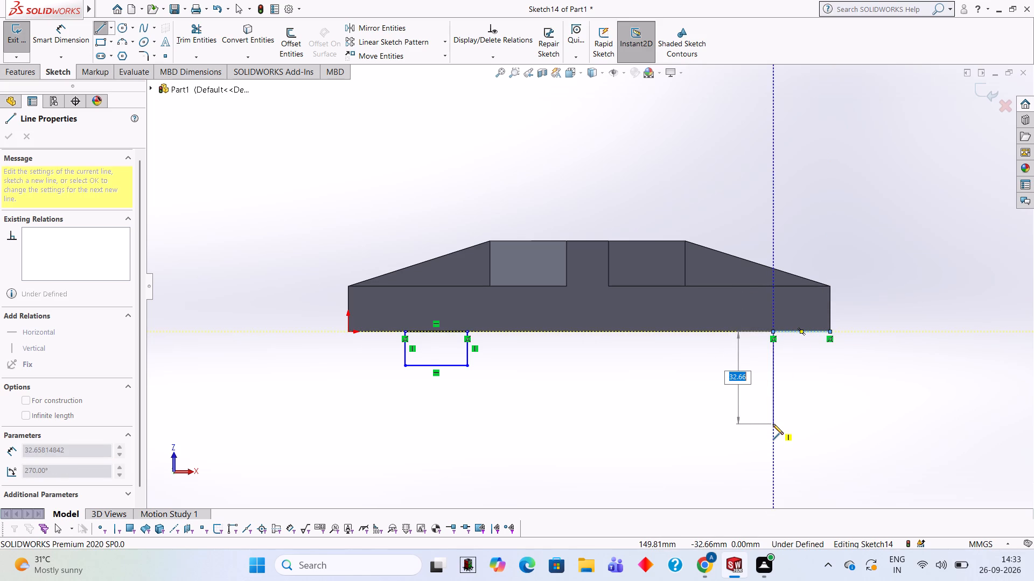
text(12)
key(Return)
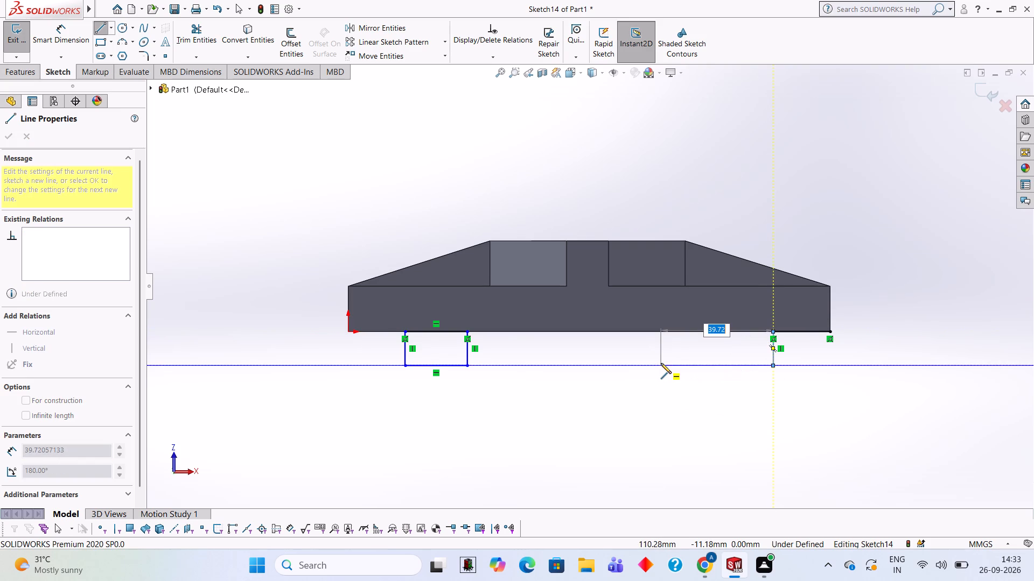
text(22)
key(Return)
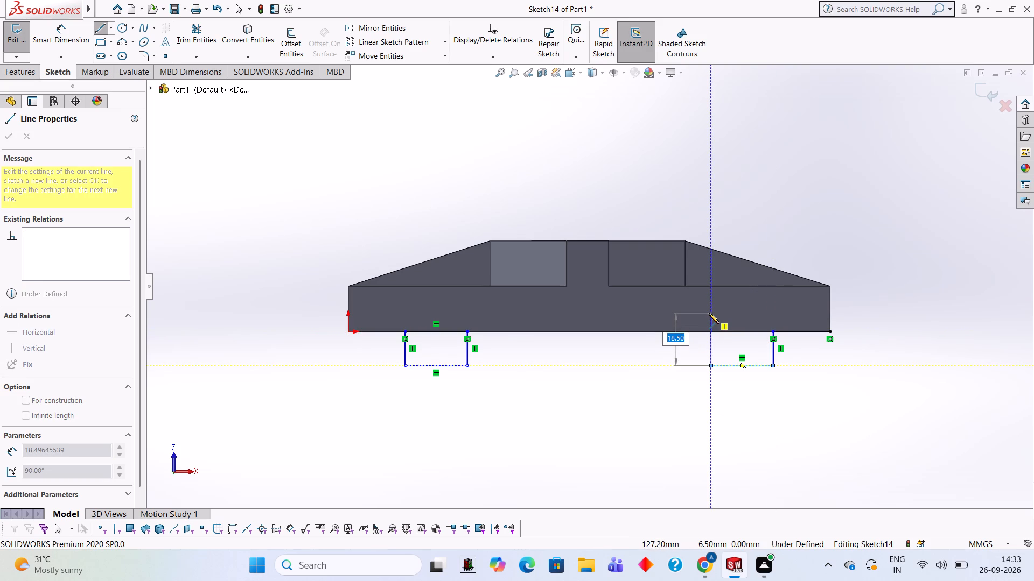
text(12)
key(Return)
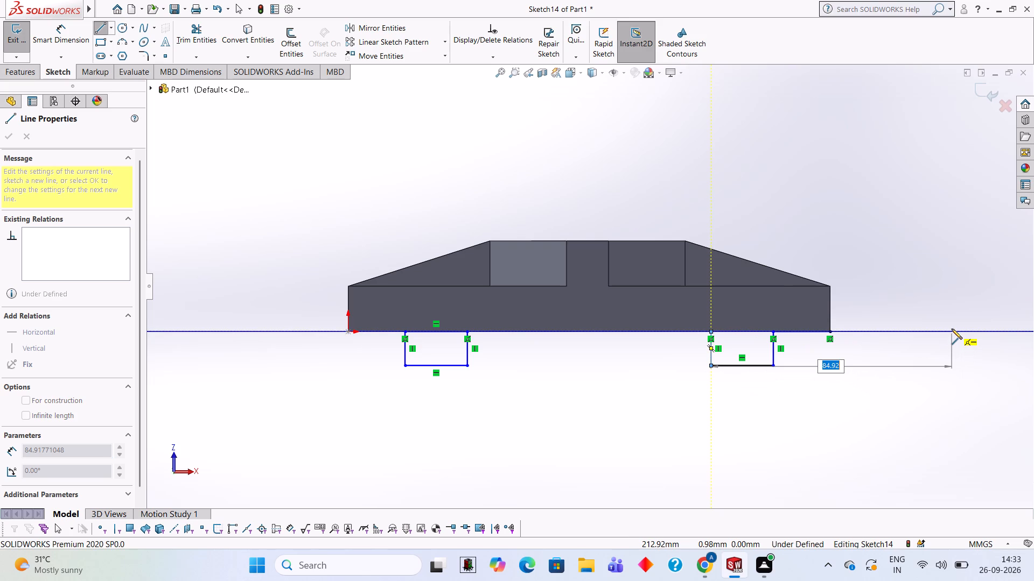
text(22)
key(Return)
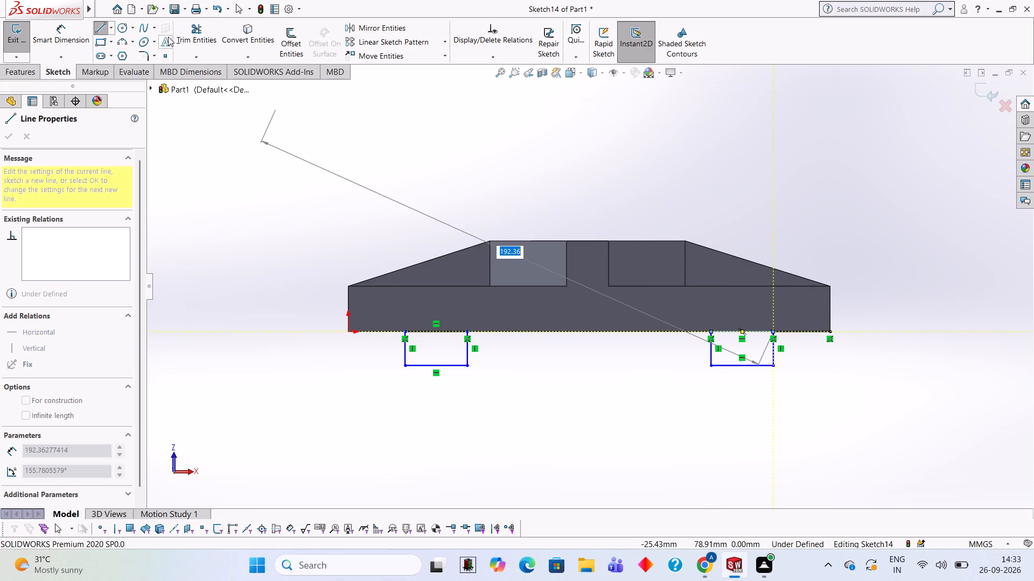
click(201, 40)
click(804, 331)
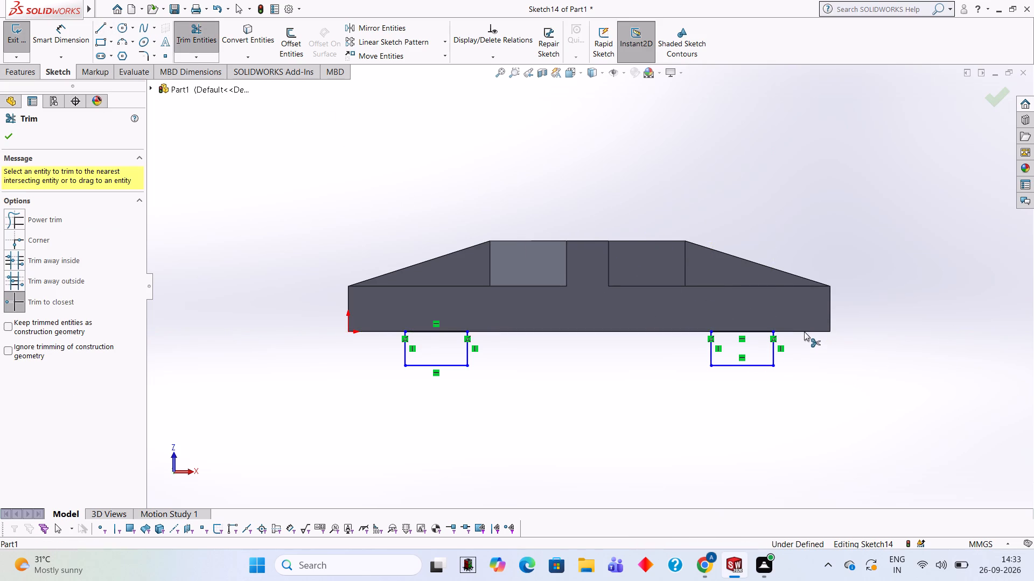
Extrude both rectangles as a blind 70 mm boss, reversed under the plate and merged with the body.
middle_drag(611, 186, 594, 253)
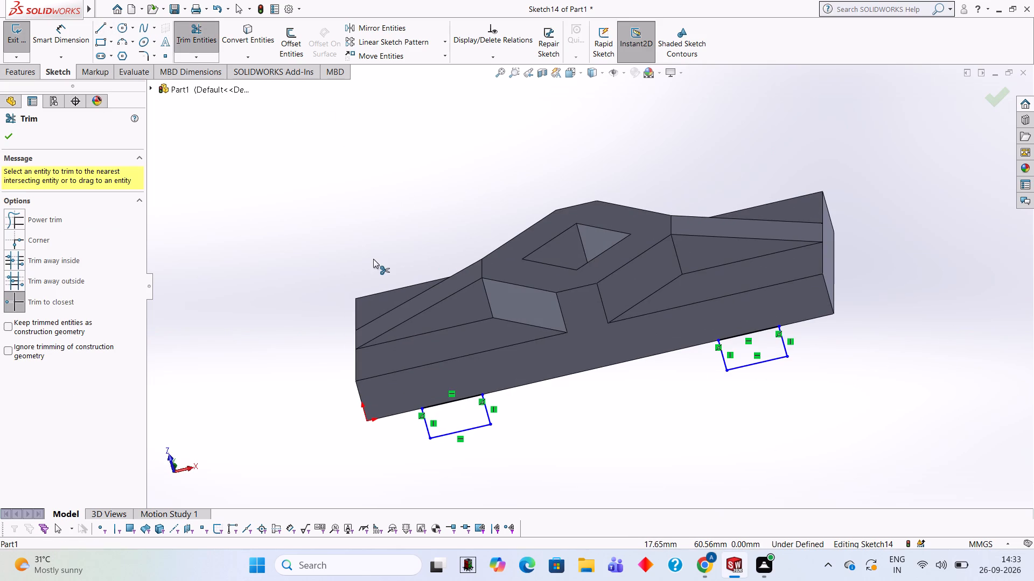
click(34, 74)
click(32, 63)
click(32, 53)
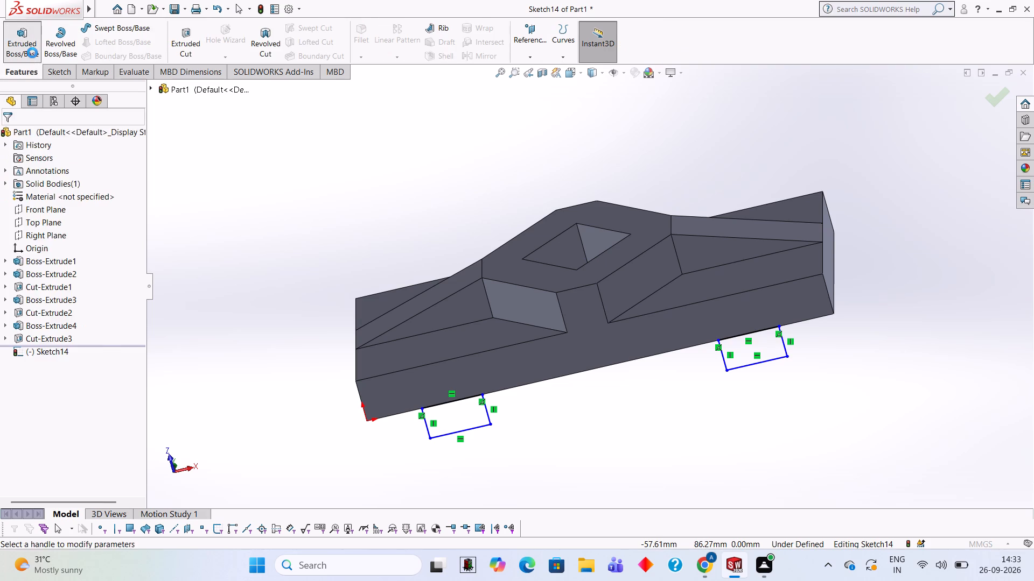
click(13, 210)
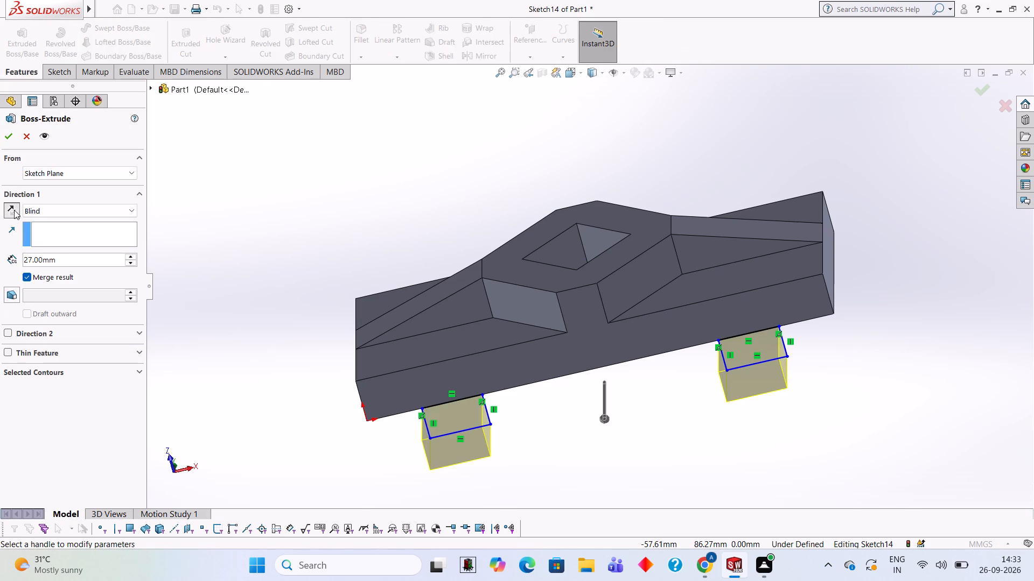
click(89, 258)
key(BackSpace)
key(BackSpace)
key(BackSpace)
key(BackSpace)
key(BackSpace)
key(BackSpace)
key(BackSpace)
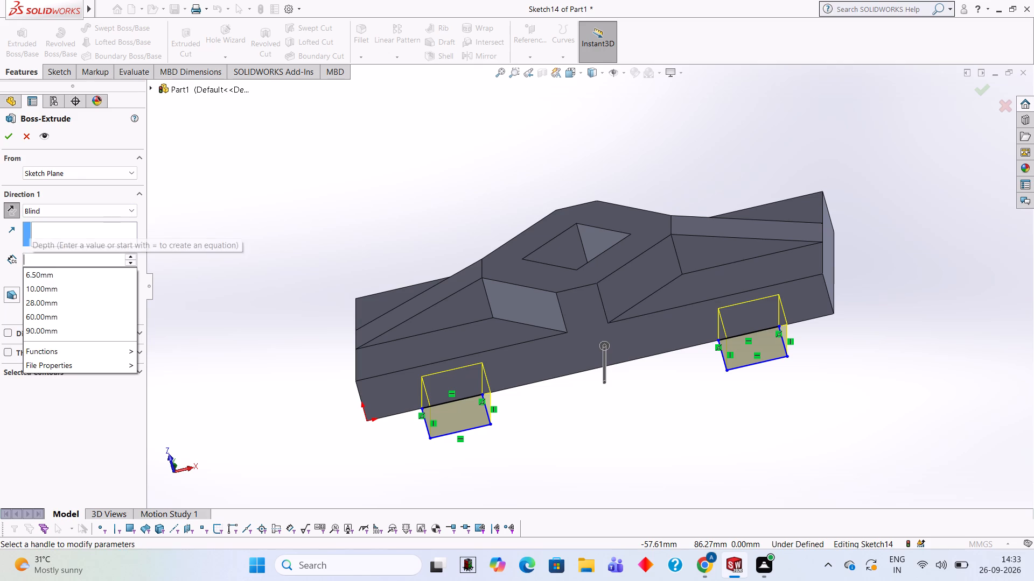
key(BackSpace)
text(70)
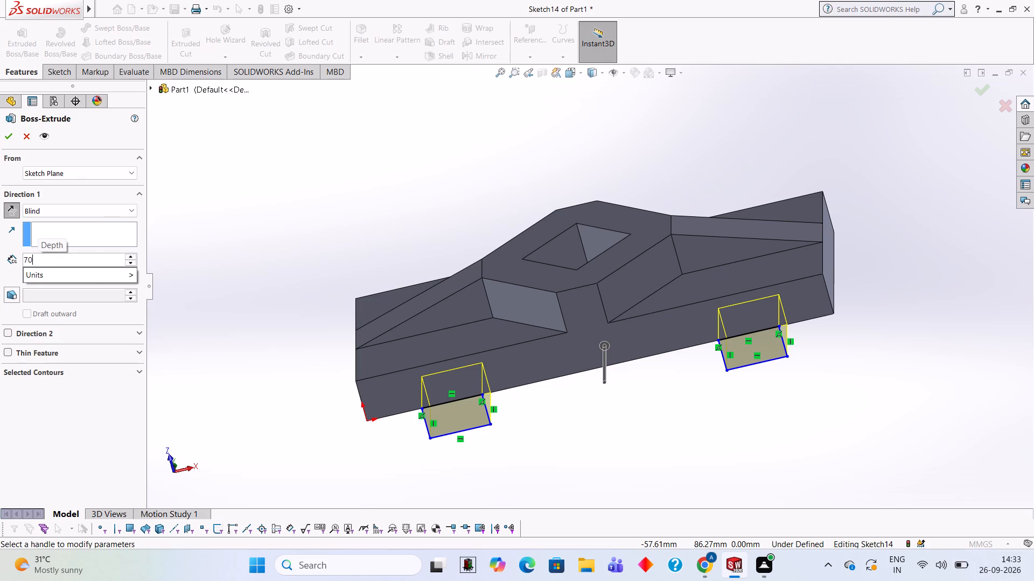
key(Return)
middle_drag(363, 194, 359, 215)
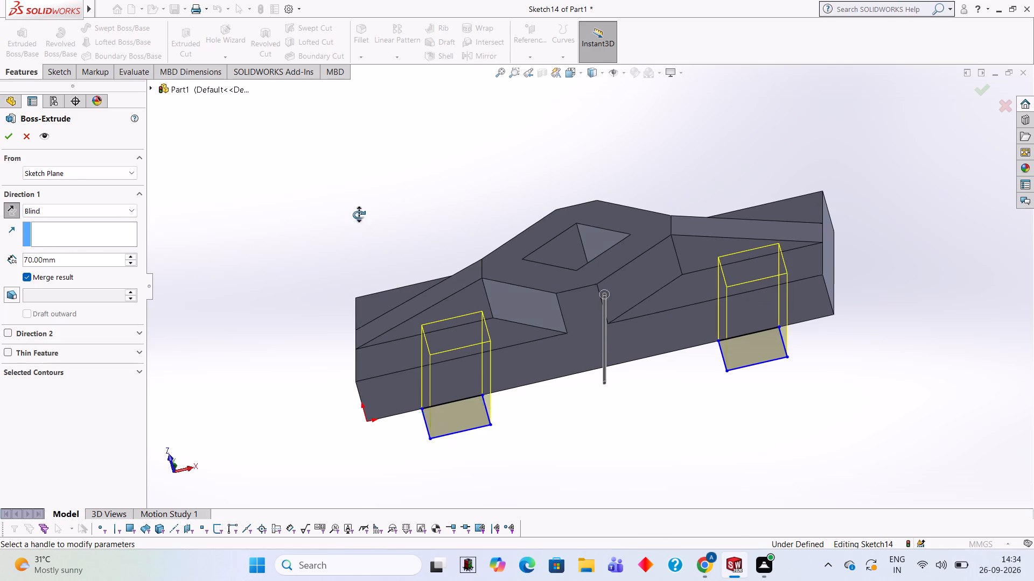
middle_drag(359, 215, 368, 374)
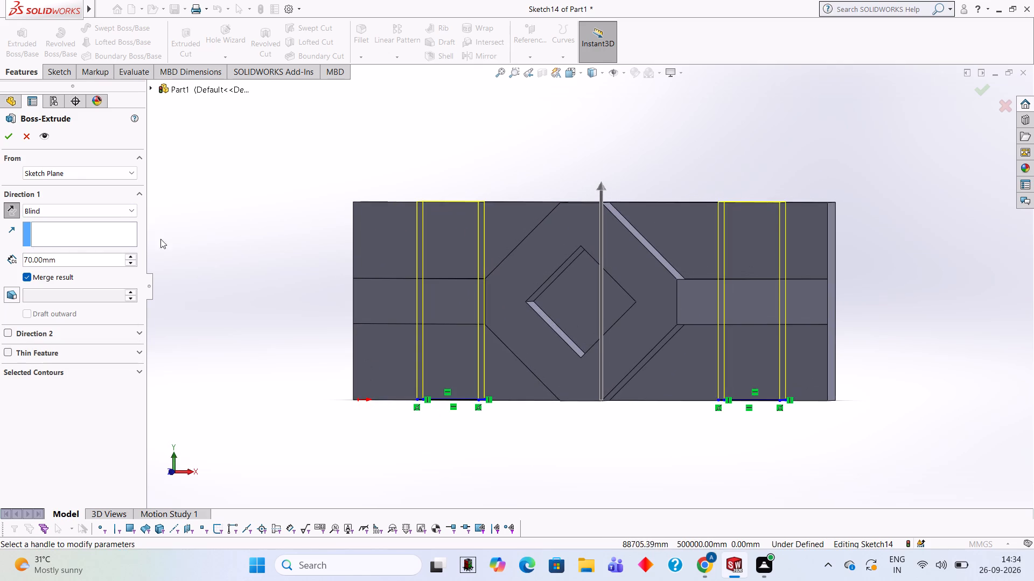
click(15, 137)
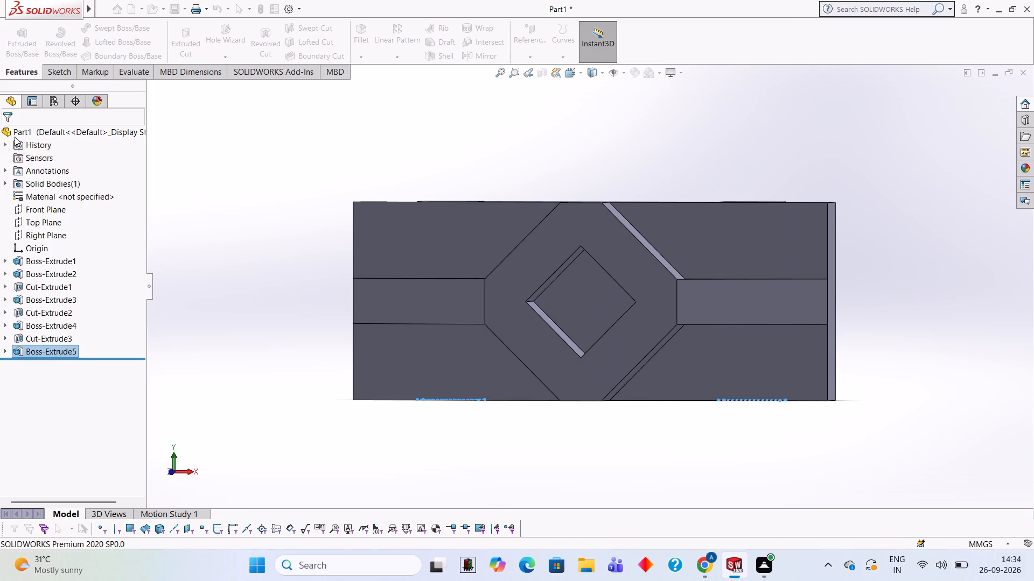
click(195, 222)
Examine the two new feet under the plate together with the octagonal boss and wedges from several angles.
middle_drag(484, 435, 513, 274)
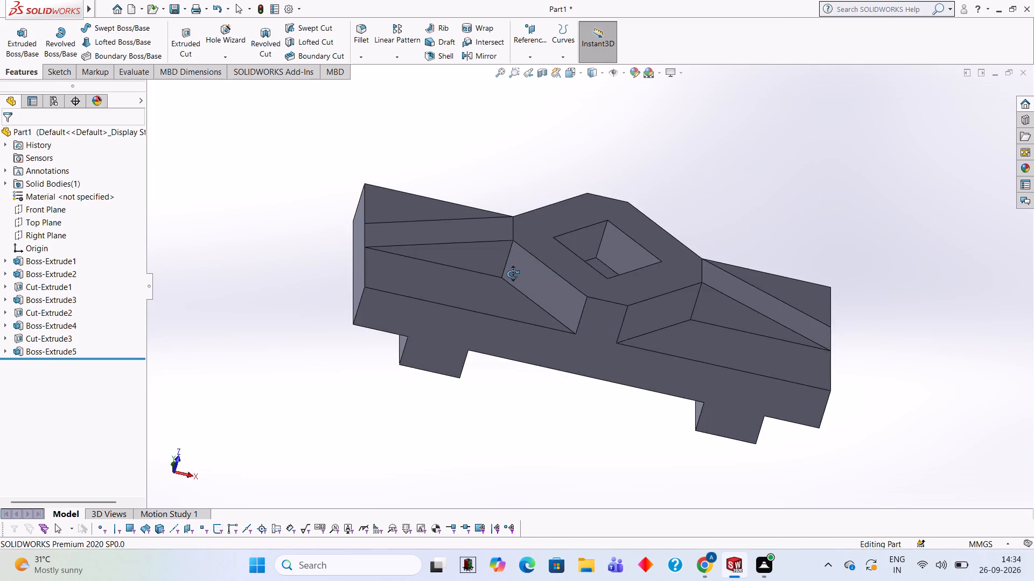
middle_drag(513, 274, 501, 264)
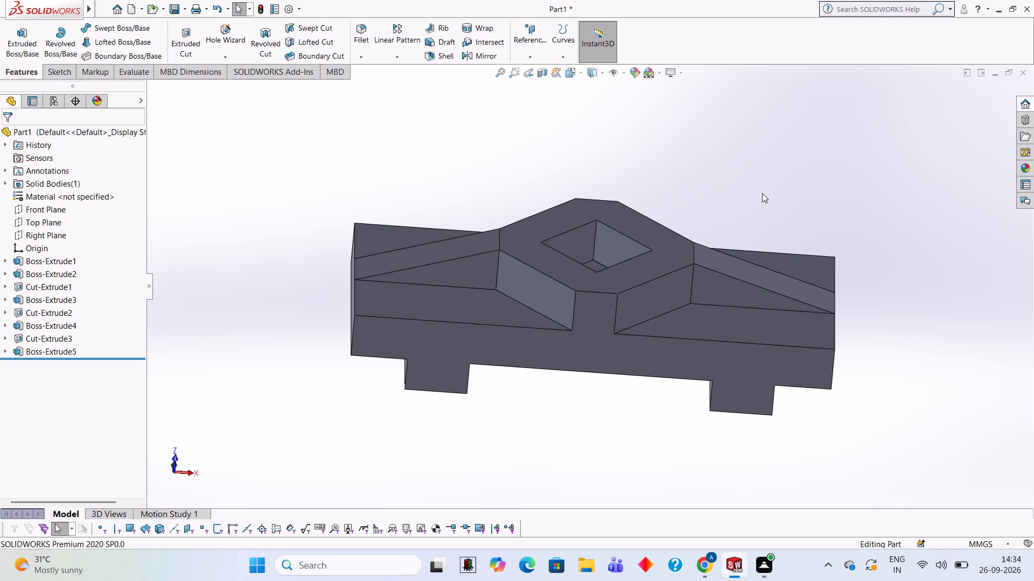
middle_drag(749, 235, 740, 186)
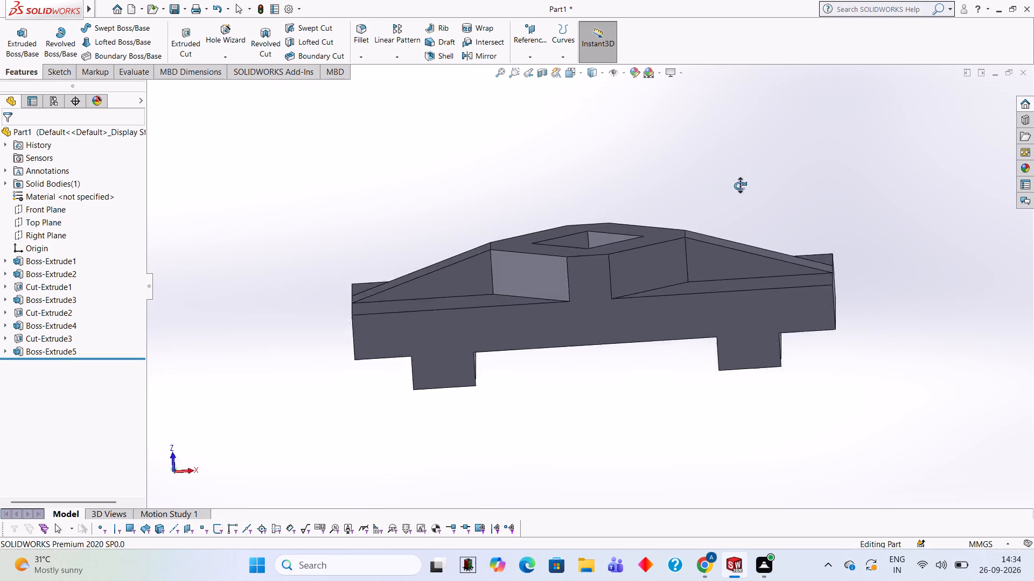
middle_drag(740, 186, 690, 405)
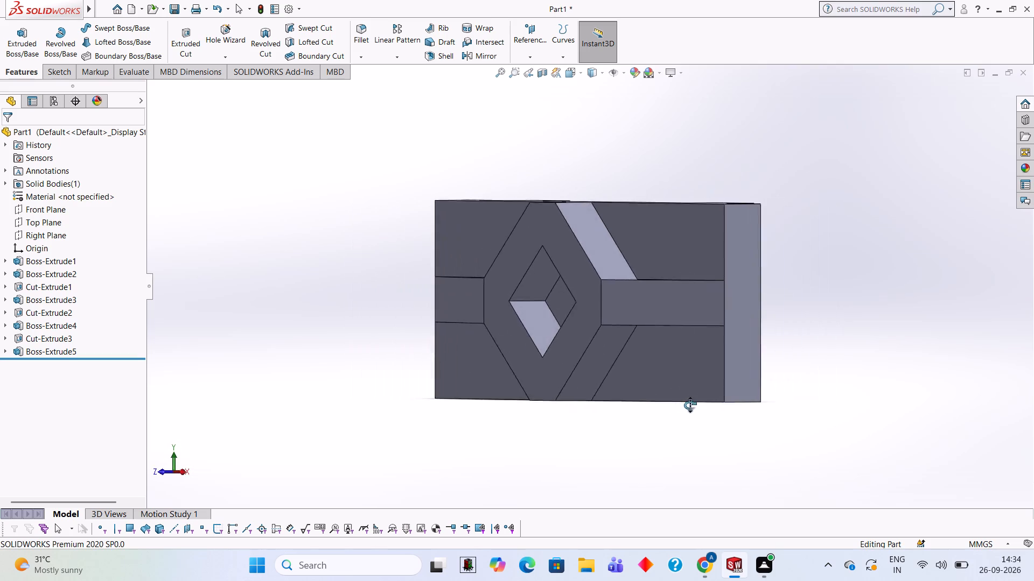
middle_drag(690, 405, 715, 327)
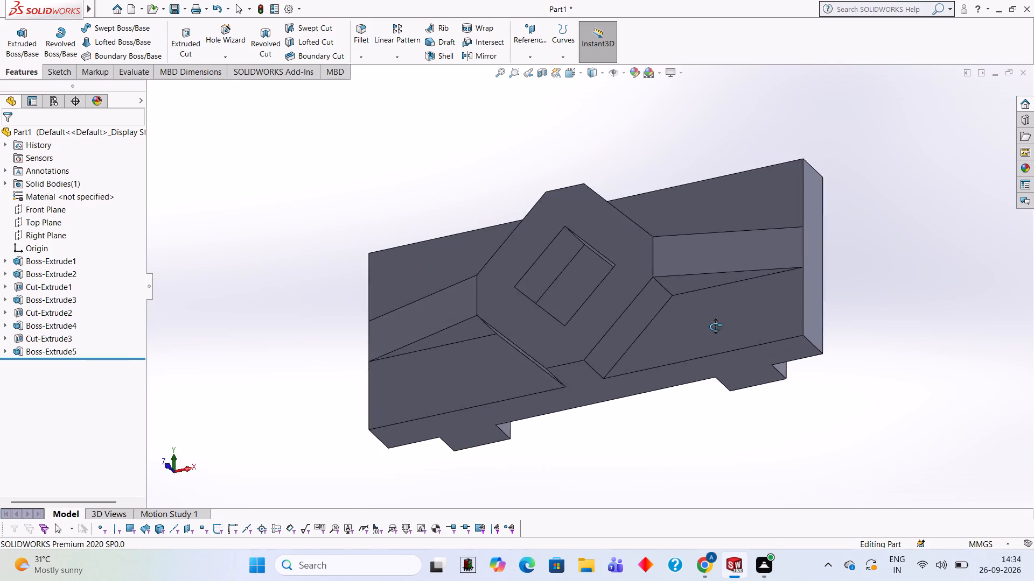
middle_drag(715, 327, 744, 286)
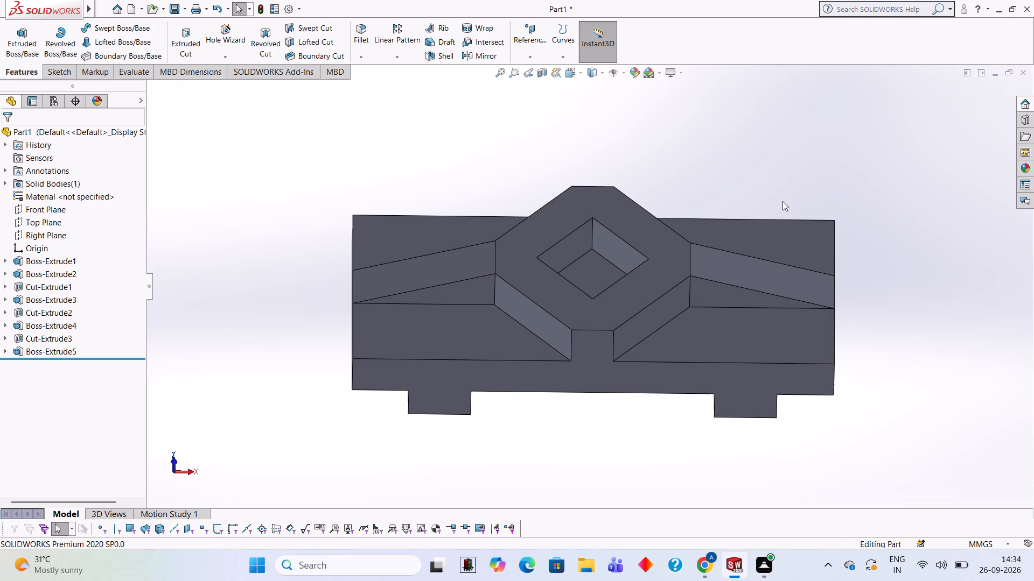
Apply the Red appearance from the Solid colour set to the entire part.
click(1027, 164)
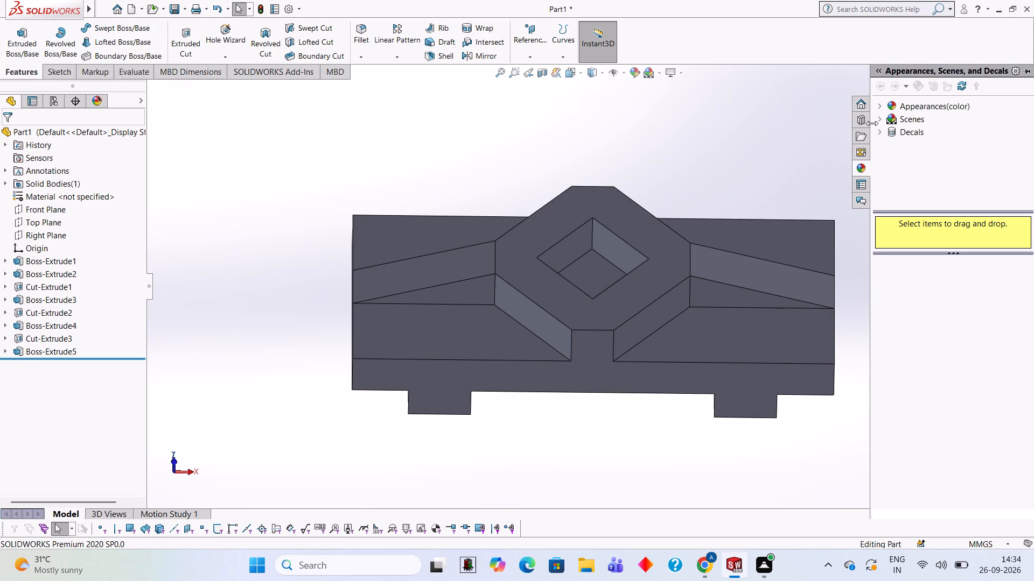
click(876, 111)
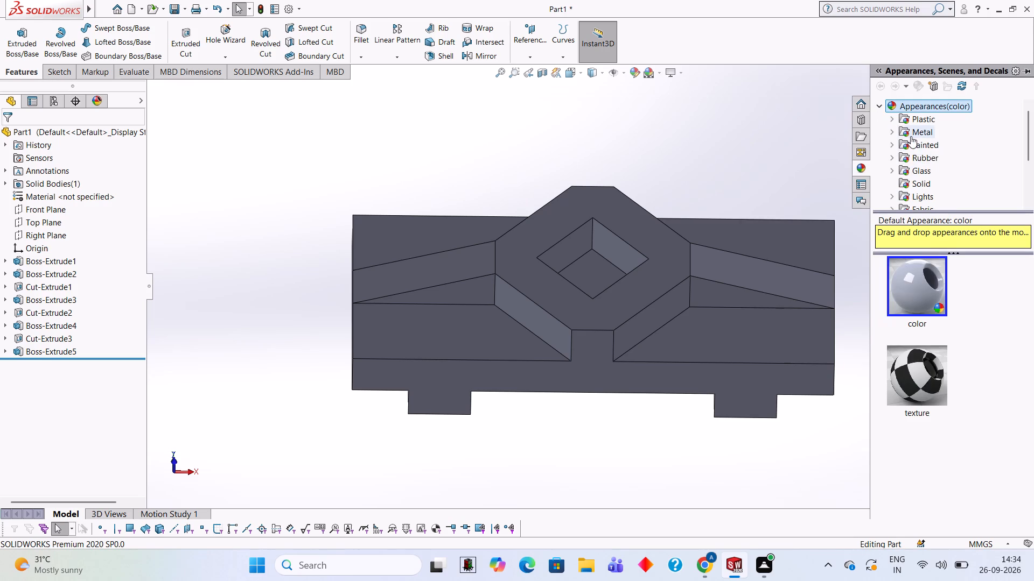
click(926, 182)
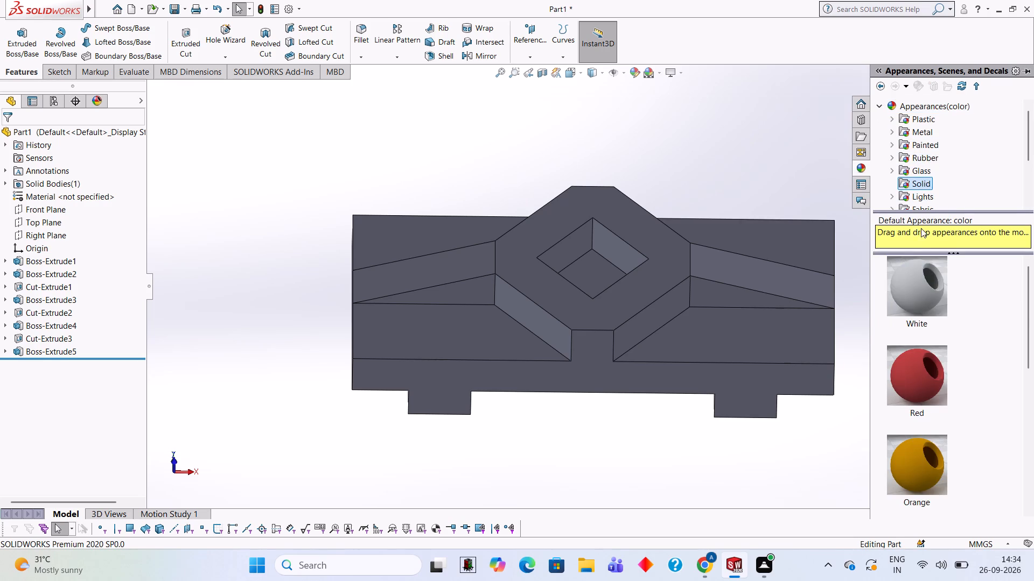
scroll(941, 379, down, 1)
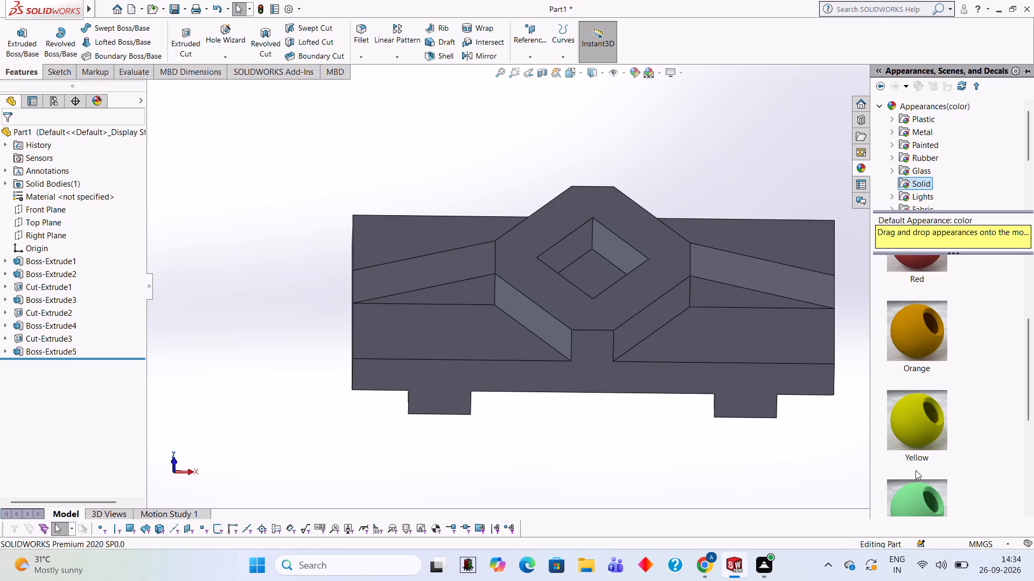
scroll(917, 454, down, 1)
scroll(937, 391, up, 1)
scroll(916, 347, up, 1)
drag(917, 374, 628, 311)
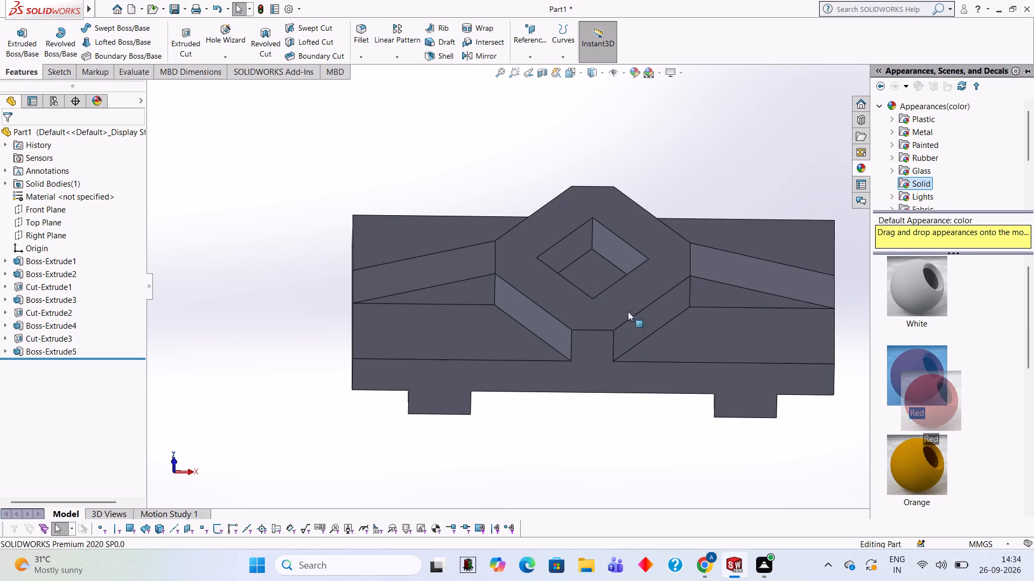
drag(628, 311, 713, 315)
click(712, 314)
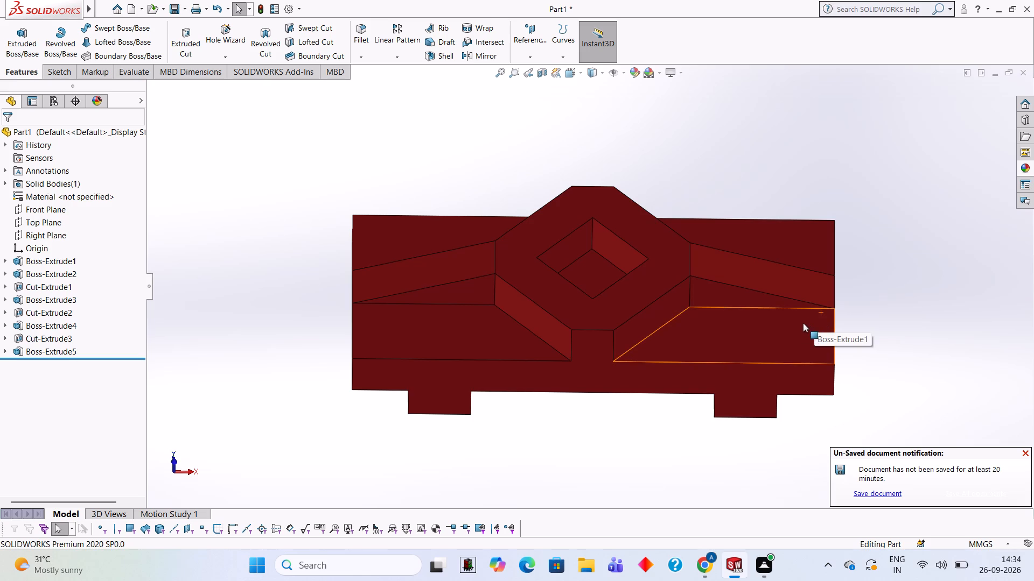
Apply the solid Yellow appearance to the whole diamond pocket cut feature.
click(1028, 168)
scroll(920, 413, down, 1)
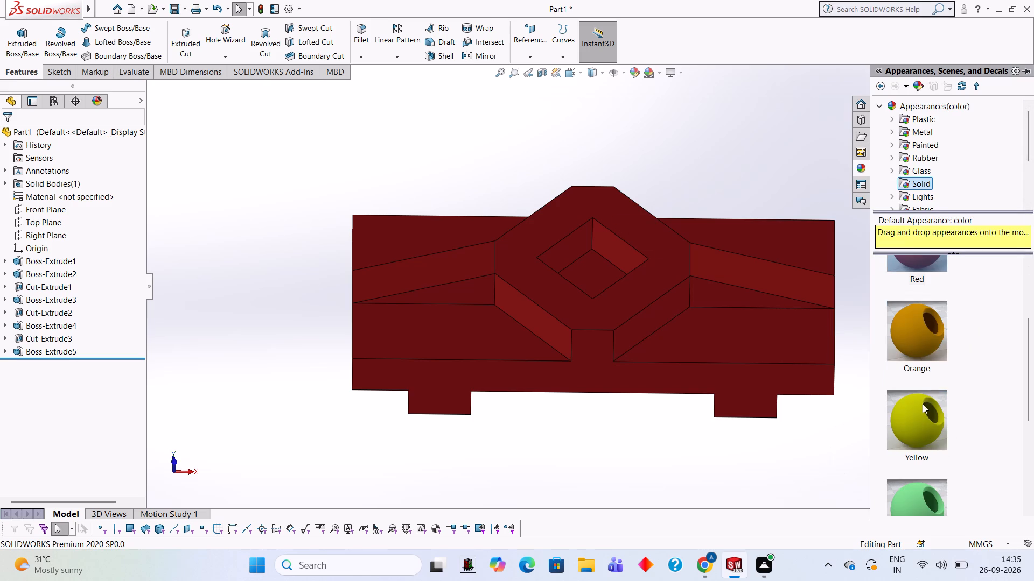
drag(926, 415, 619, 248)
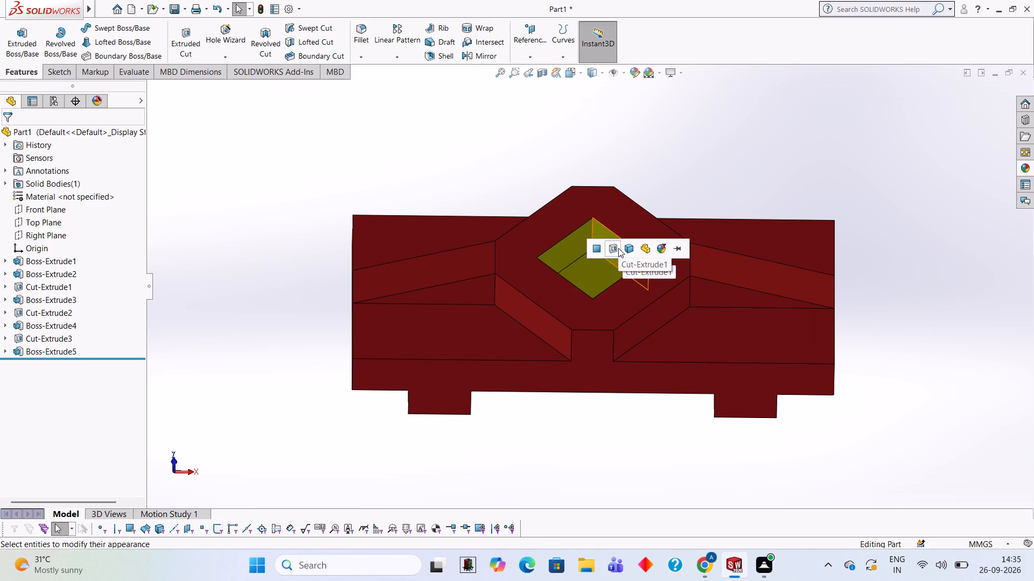
click(618, 248)
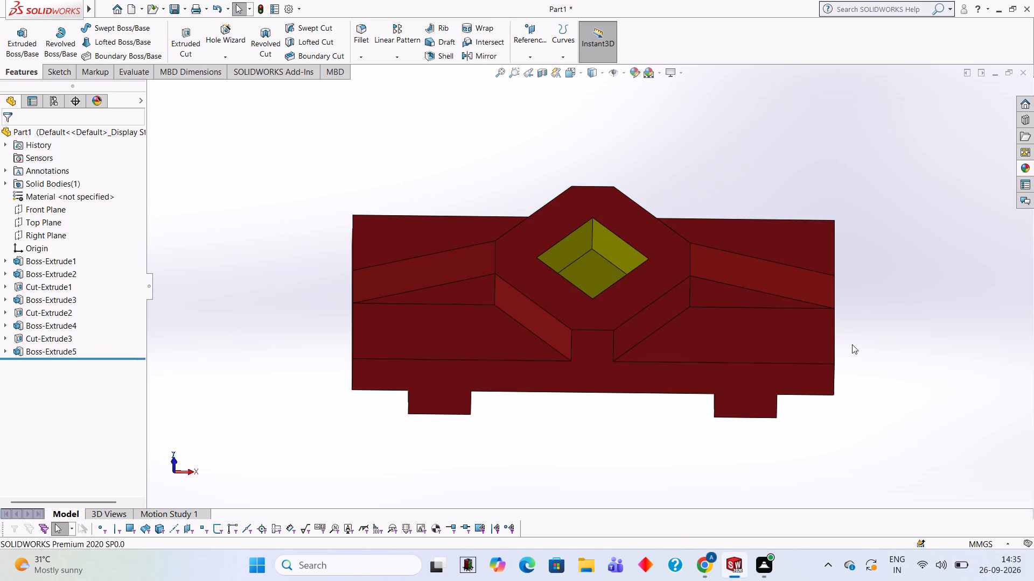
Apply the solid Green appearance to the sloping faces of the two wedges on either side of the octagonal boss.
click(1024, 168)
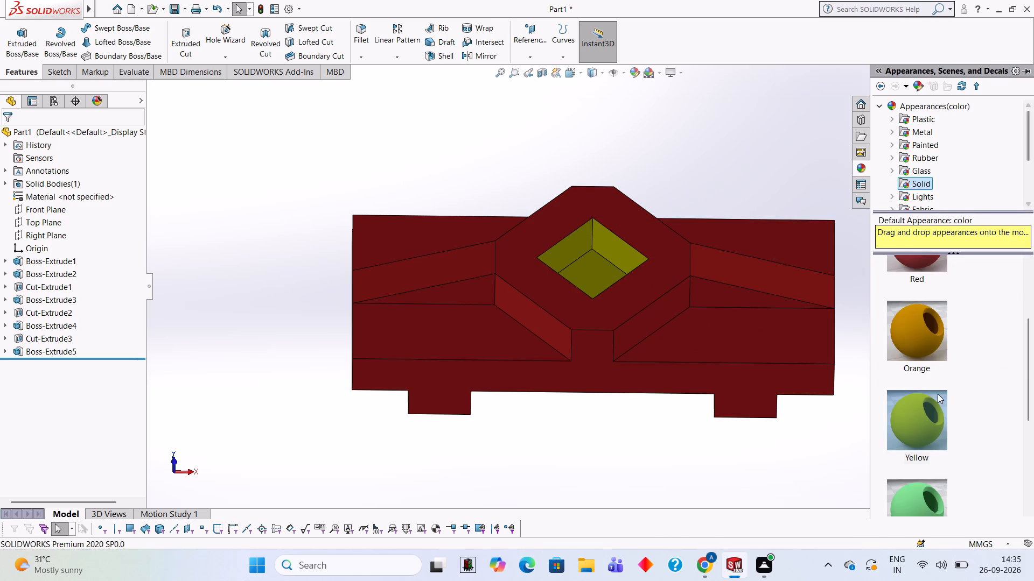
scroll(930, 395, down, 1)
drag(924, 383, 772, 284)
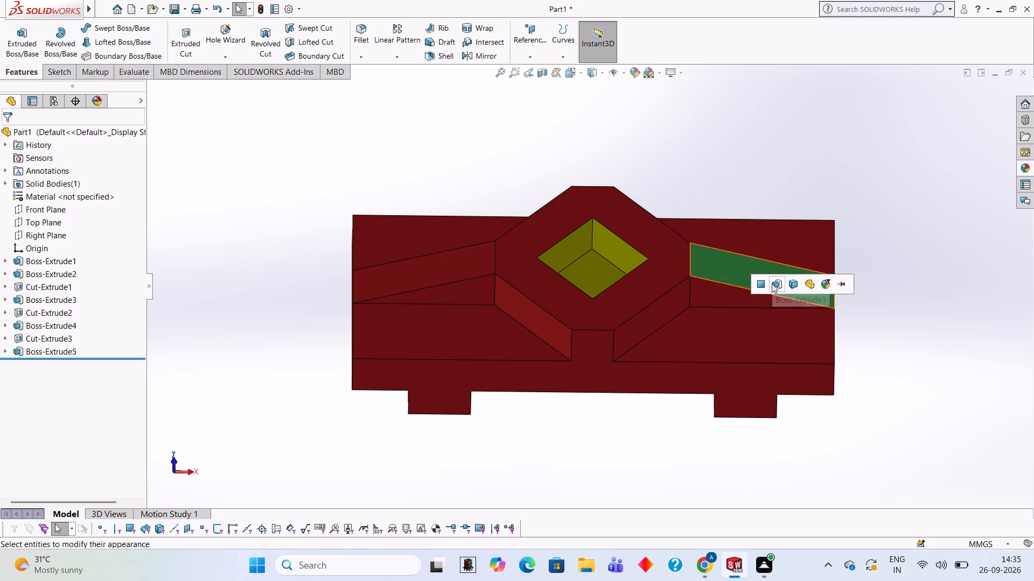
click(779, 284)
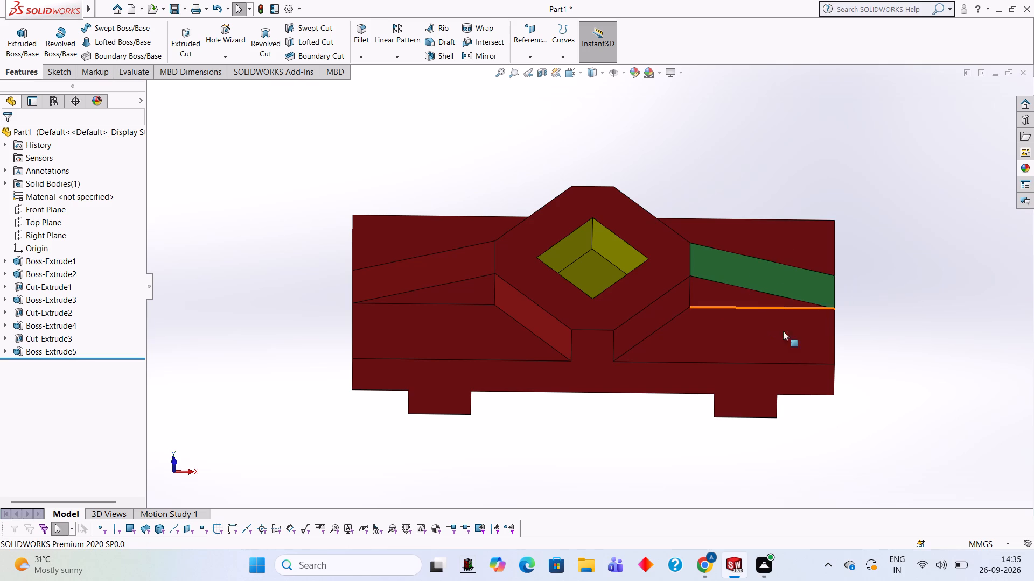
click(1030, 164)
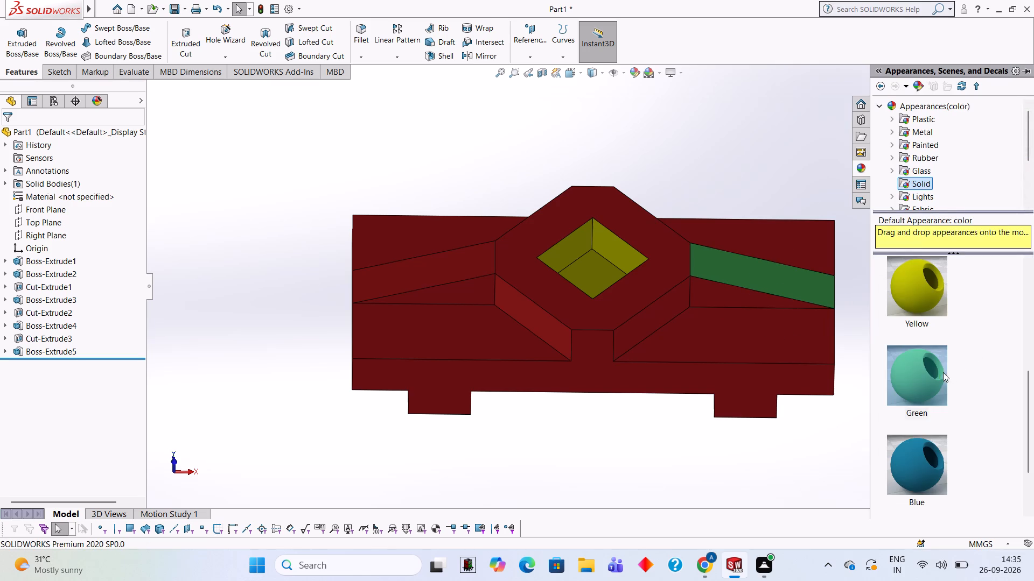
drag(937, 376, 481, 259)
click(481, 259)
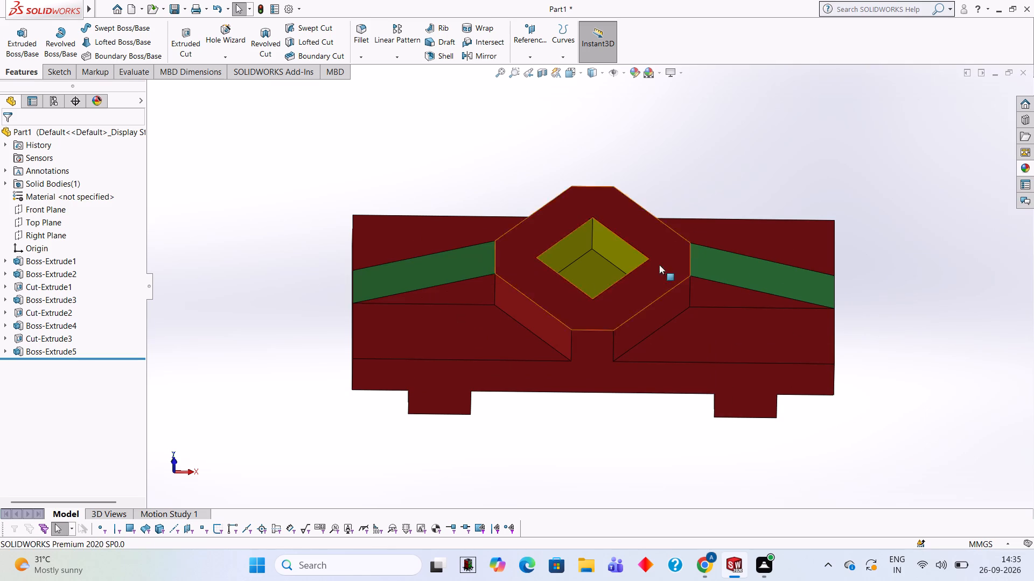
Apply the solid Green appearance to the triangular side faces of both wedges flanking the octagonal boss.
scroll(716, 318, down, 4)
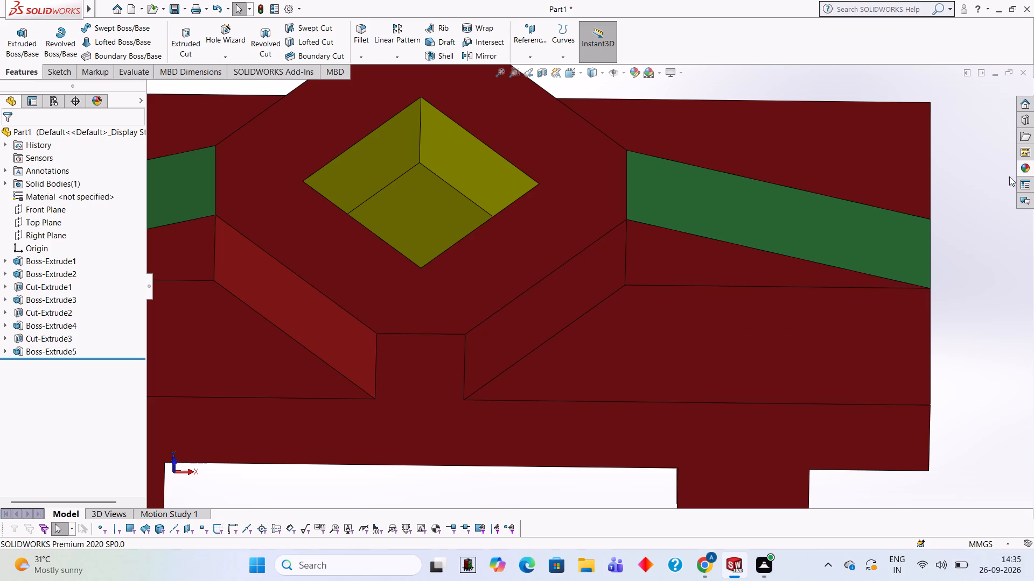
click(1025, 173)
drag(924, 370, 697, 243)
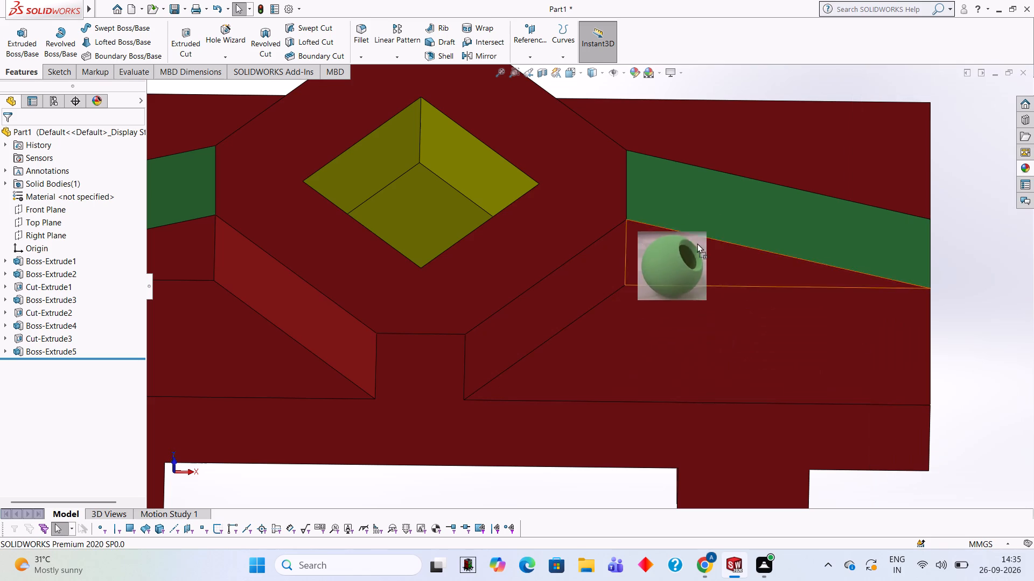
drag(697, 243, 705, 243)
click(704, 243)
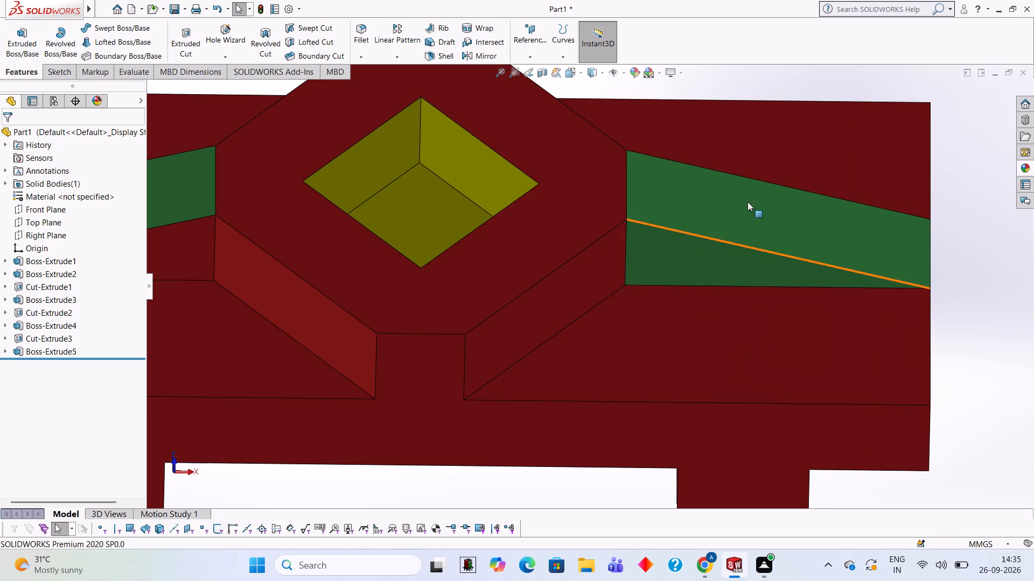
middle_drag(747, 202, 826, 329)
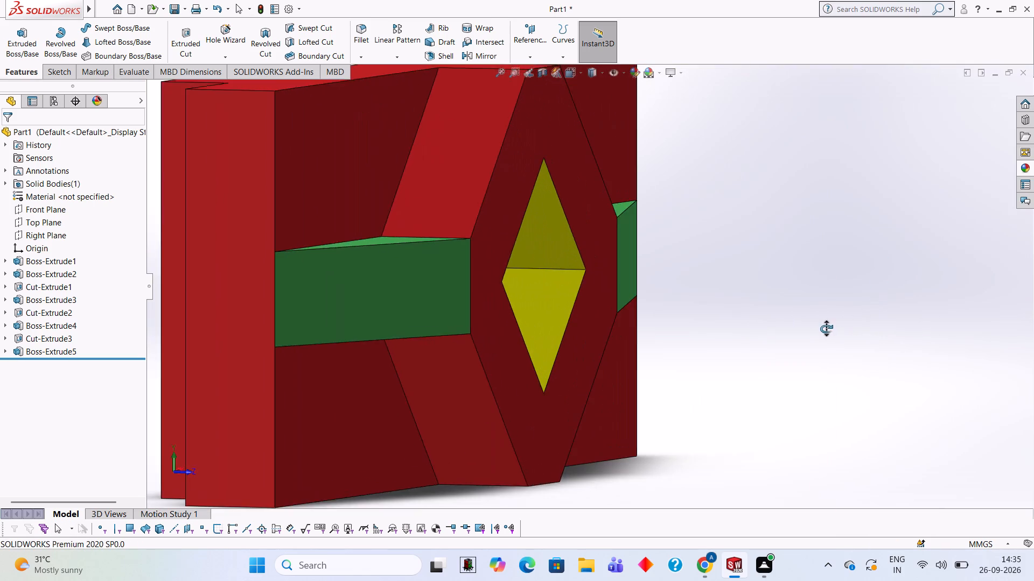
middle_drag(826, 329, 801, 244)
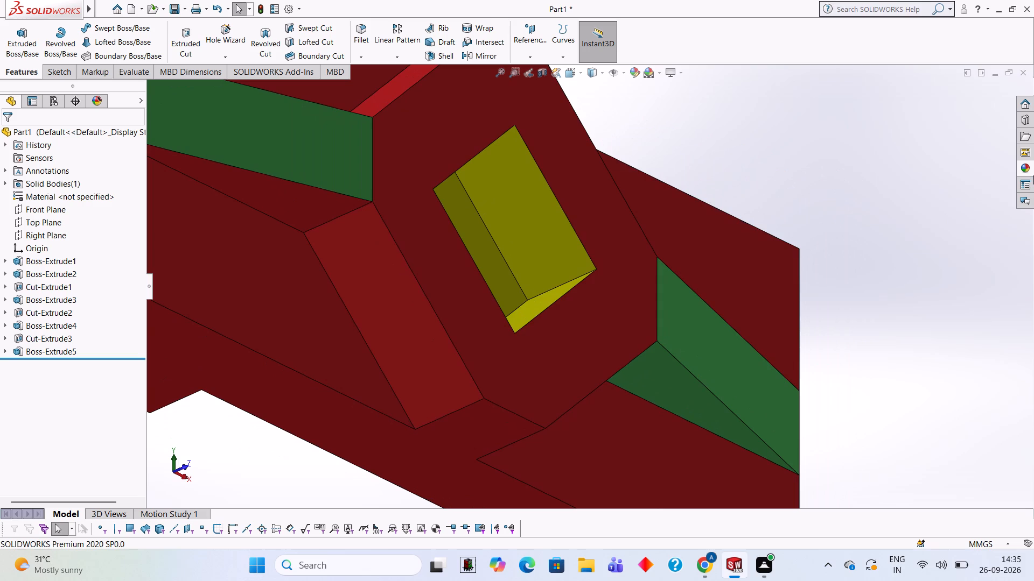
click(1028, 169)
drag(937, 374, 633, 334)
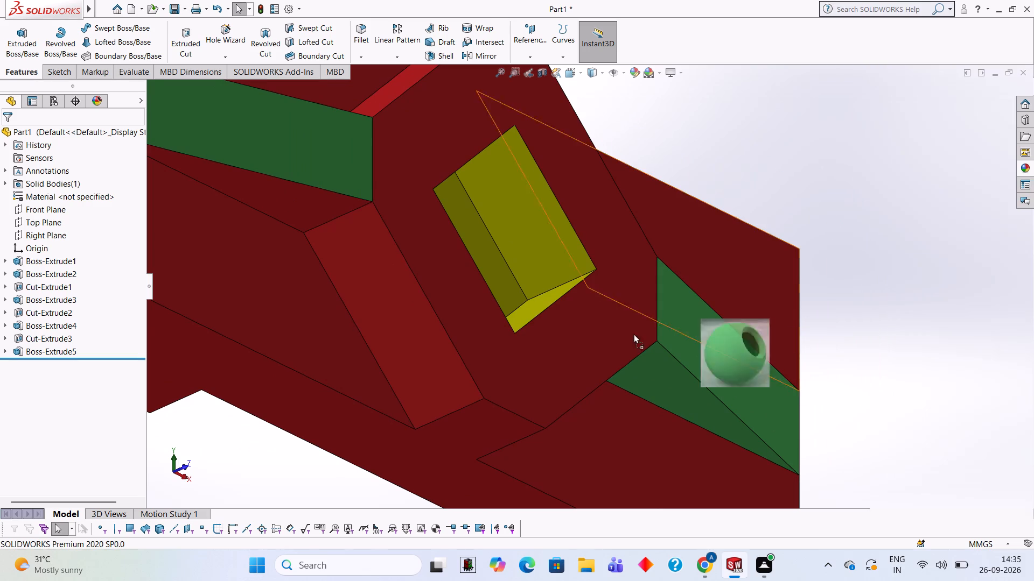
drag(633, 334, 336, 207)
click(336, 207)
Examine the coloured part from several angles, checking the wedges, diamond pocket, octagonal boss and feet.
scroll(387, 216, up, 3)
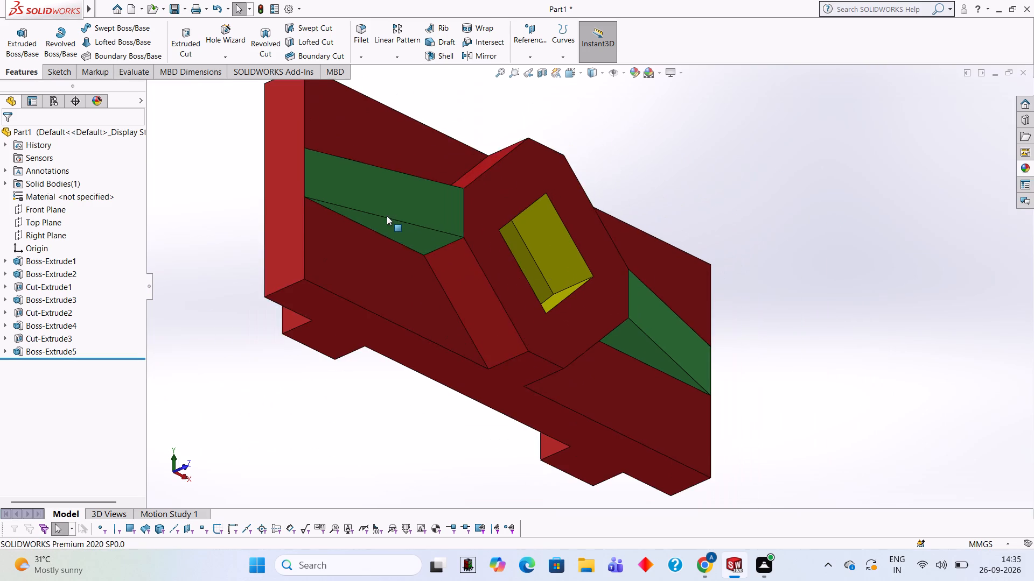
middle_drag(387, 216, 378, 194)
middle_drag(776, 157, 716, 202)
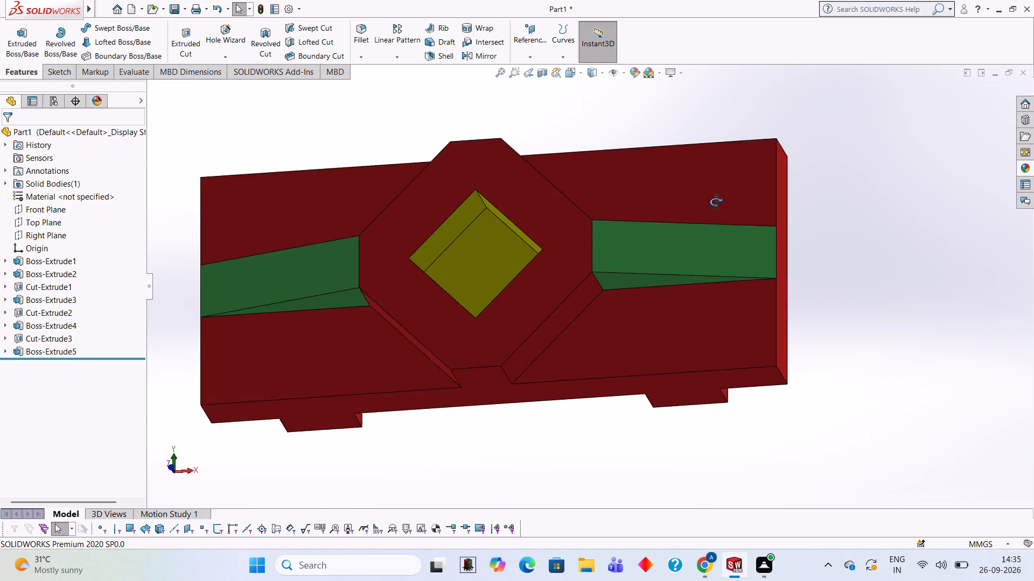
middle_drag(716, 202, 731, 151)
middle_drag(836, 235, 837, 196)
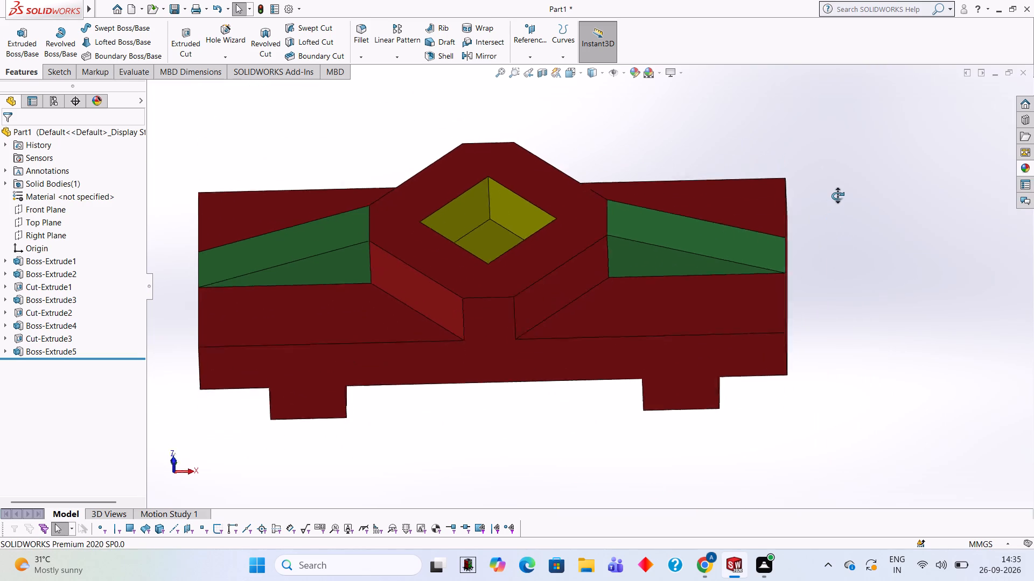
middle_drag(837, 196, 839, 183)
middle_drag(814, 262, 808, 261)
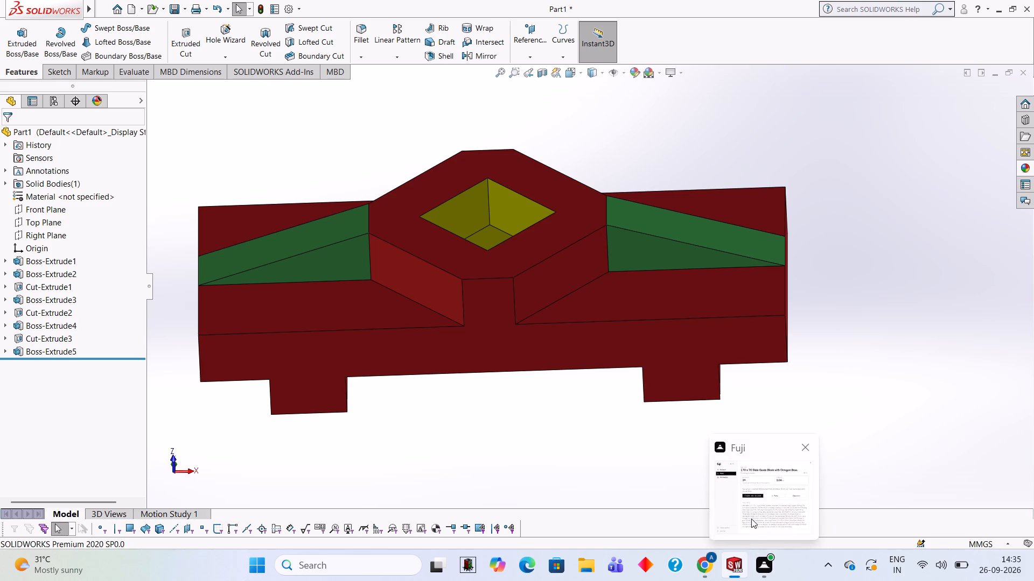
scroll(844, 216, up, 2)
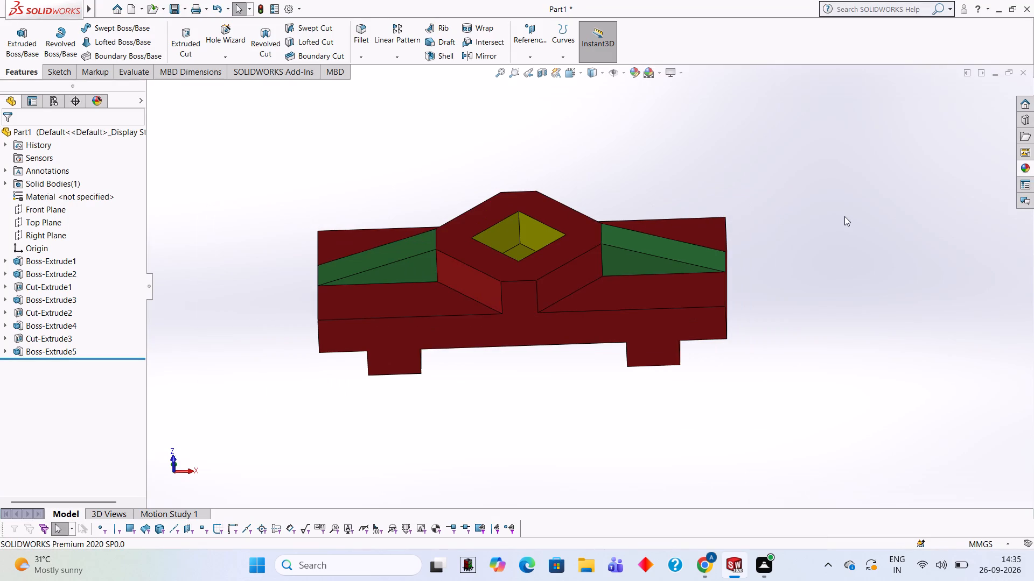
scroll(305, 197, down, 1)
scroll(315, 189, up, 1)
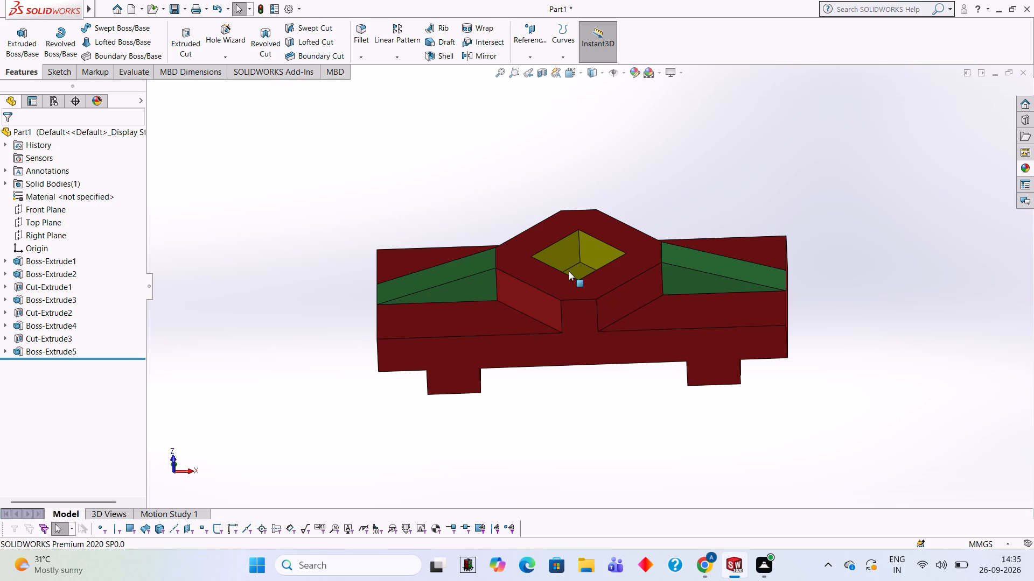
middle_drag(841, 228, 812, 377)
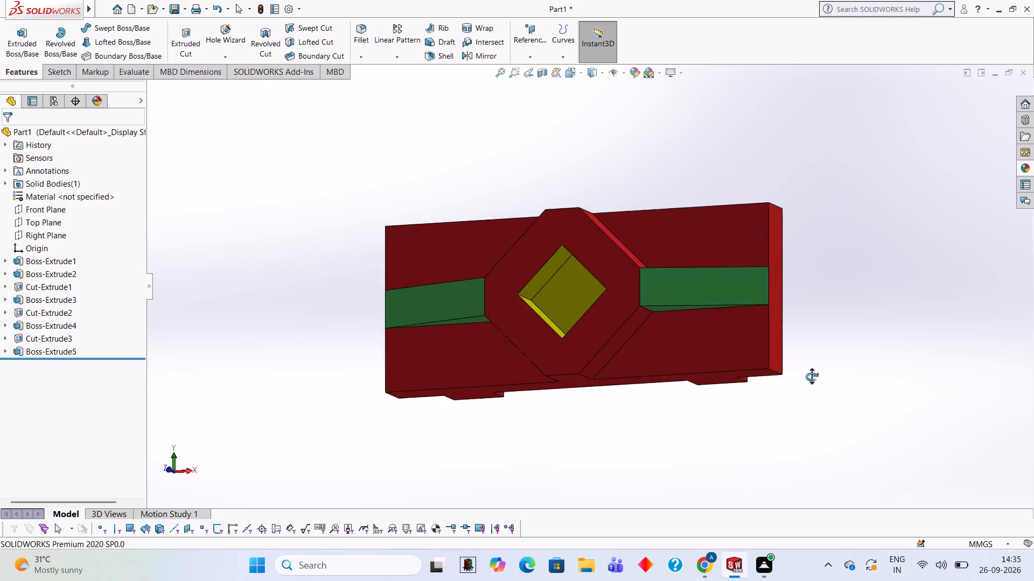
middle_drag(812, 377, 437, 450)
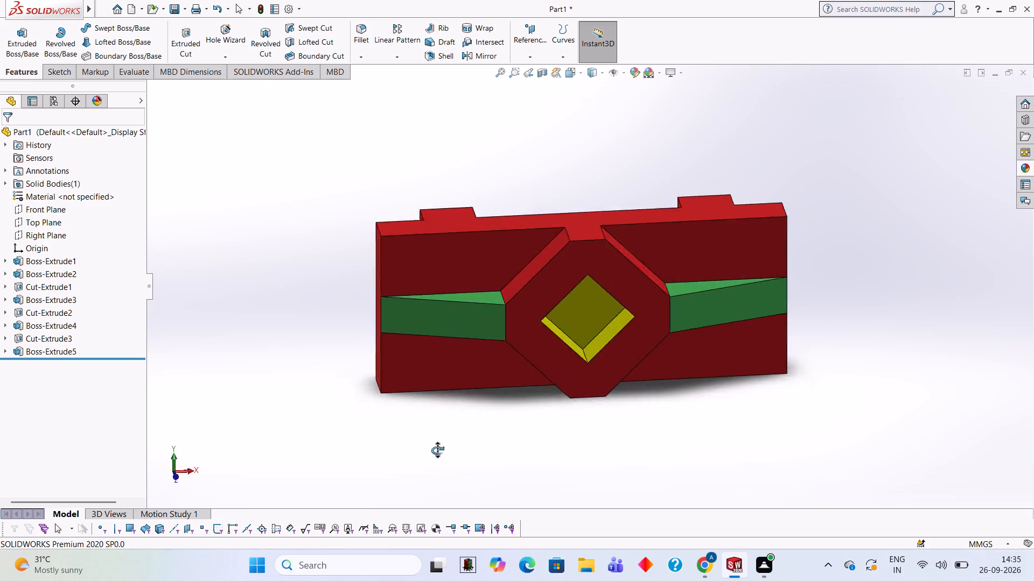
middle_drag(437, 450, 417, 278)
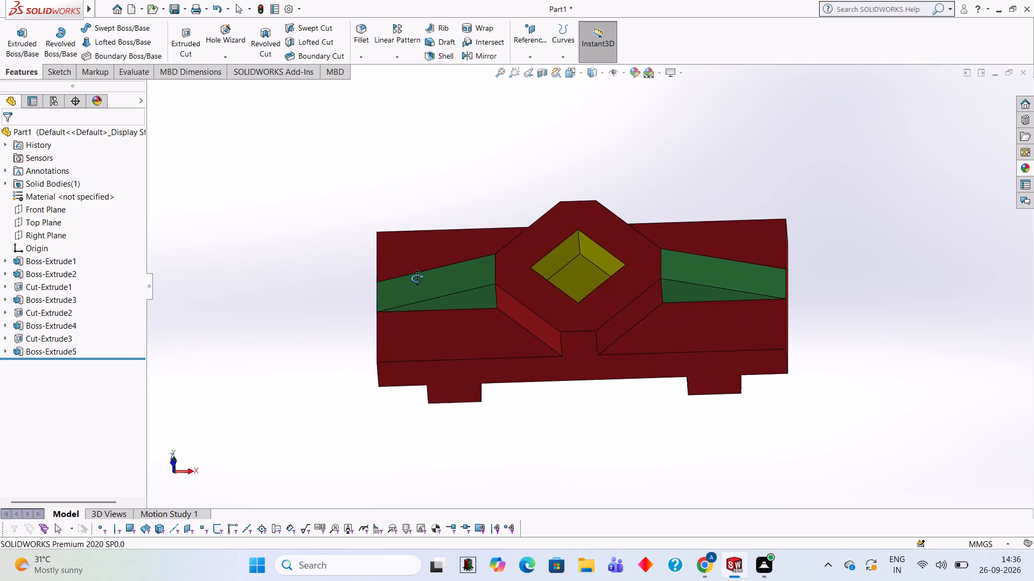
middle_drag(417, 278, 417, 242)
scroll(417, 242, up, 1)
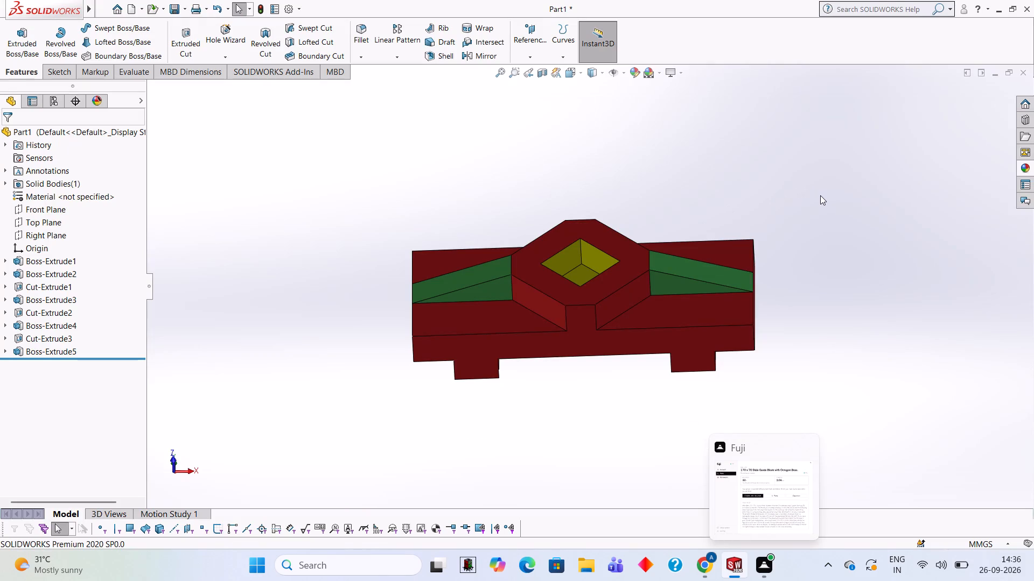
Save the part as 109 in the Documents folder.
key(ctrl+s)
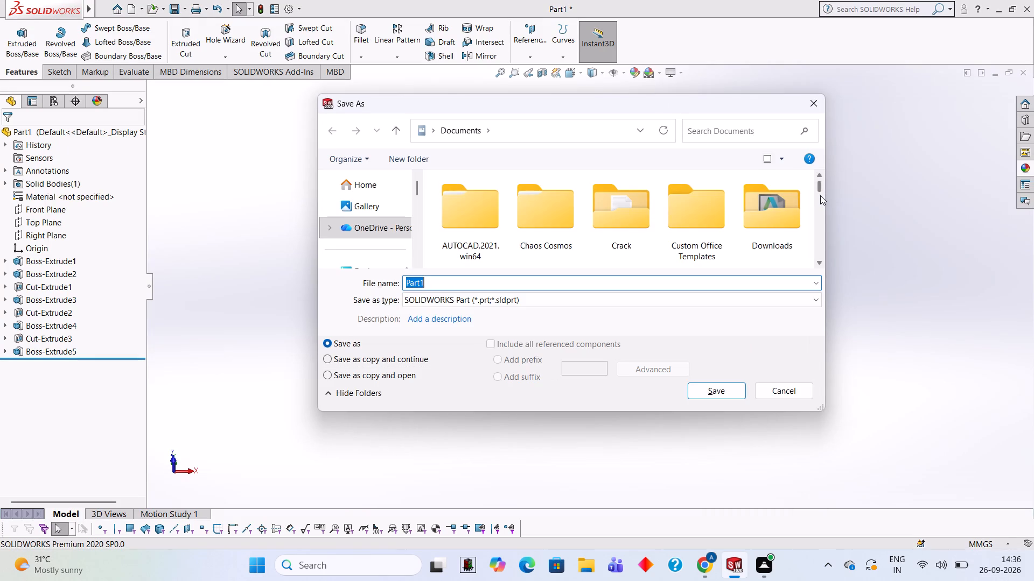
text(10)
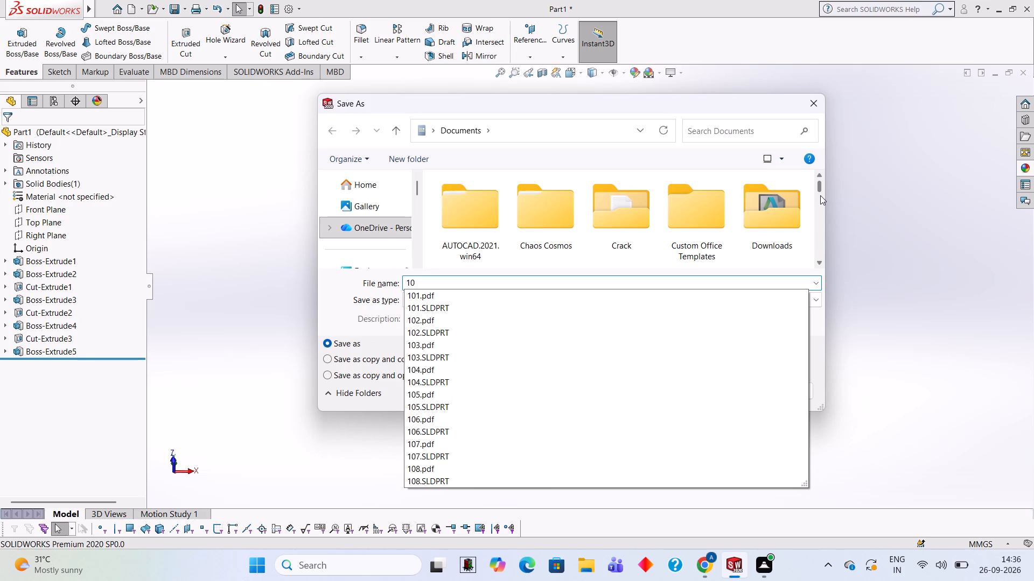
key(9)
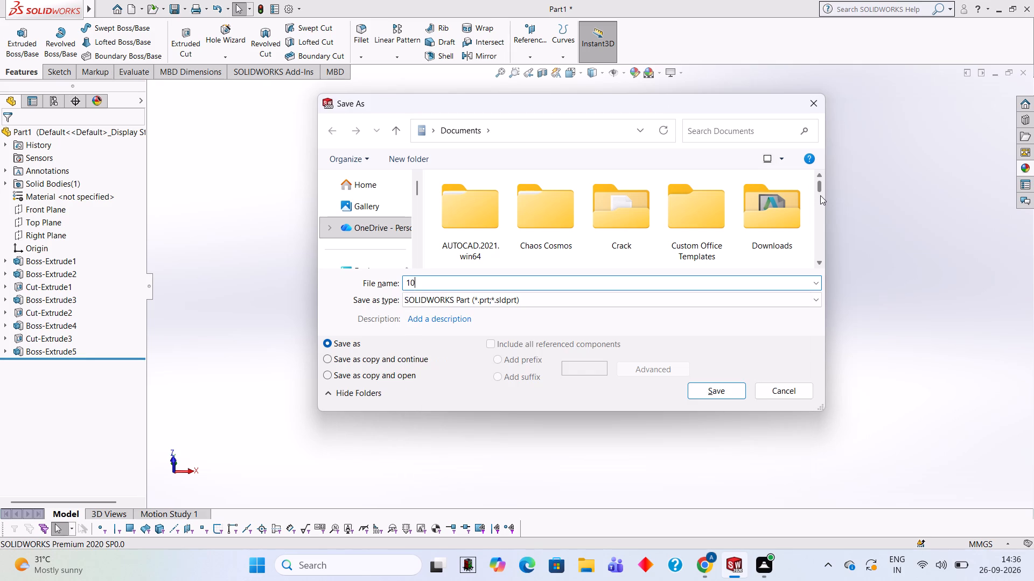
key(Return)
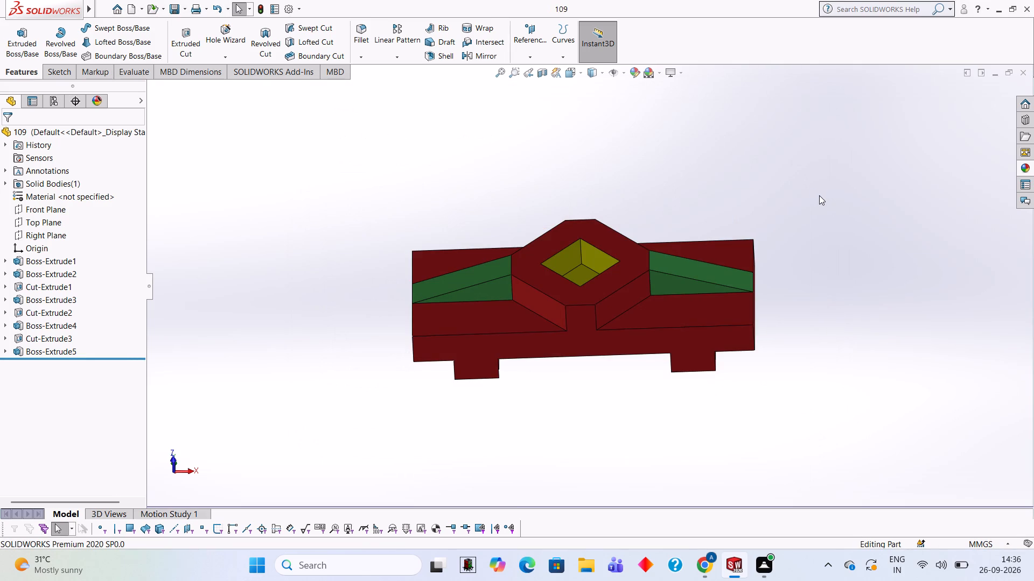
Save a PDF copy of the part as 109 in the Documents folder.
click(187, 8)
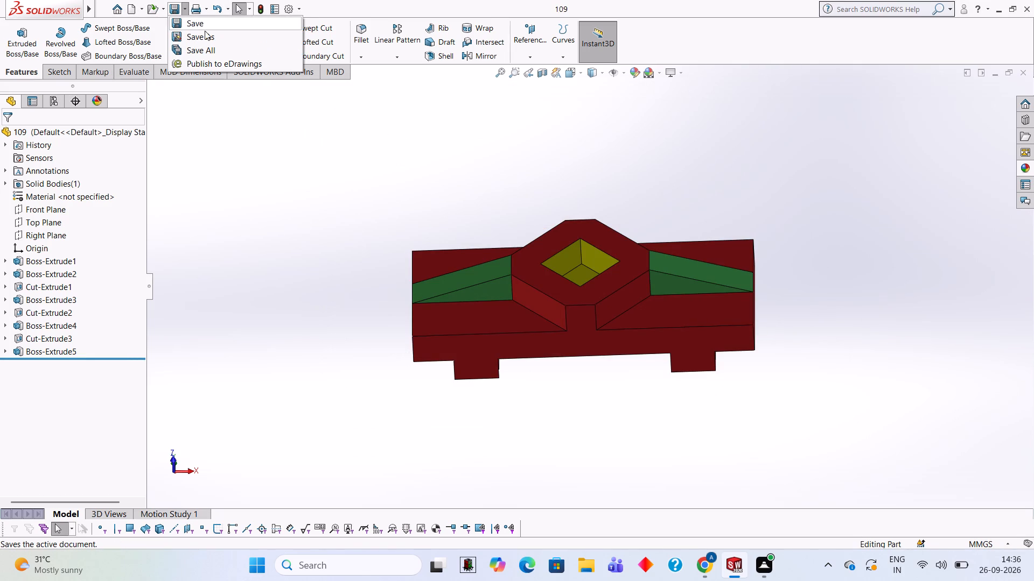
click(207, 34)
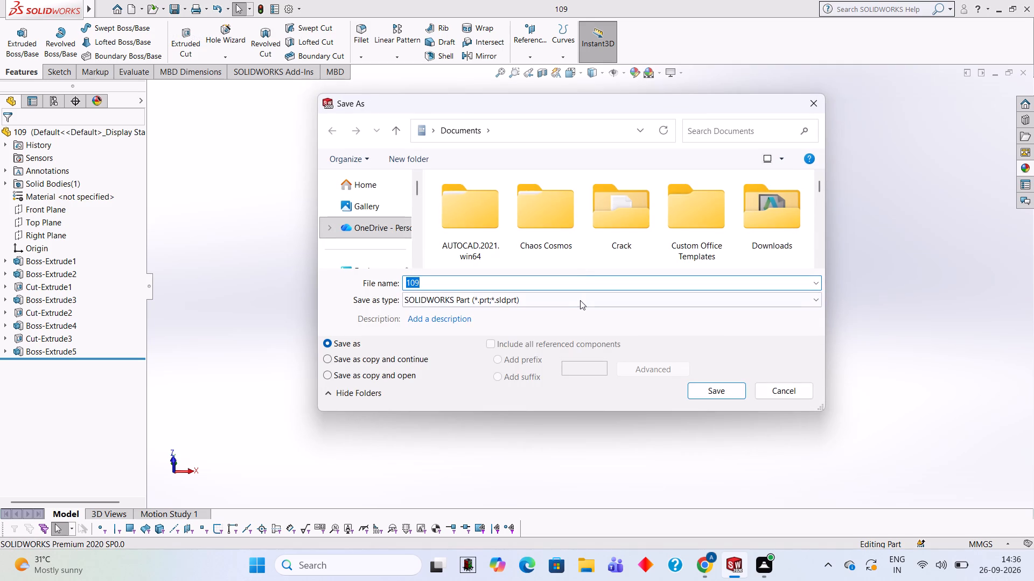
click(581, 300)
click(520, 80)
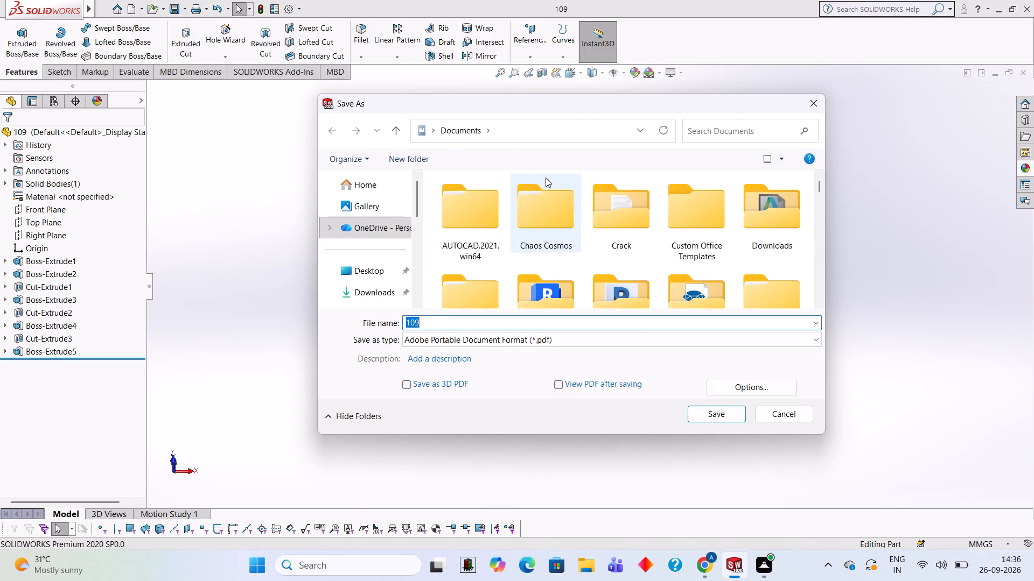
click(712, 415)
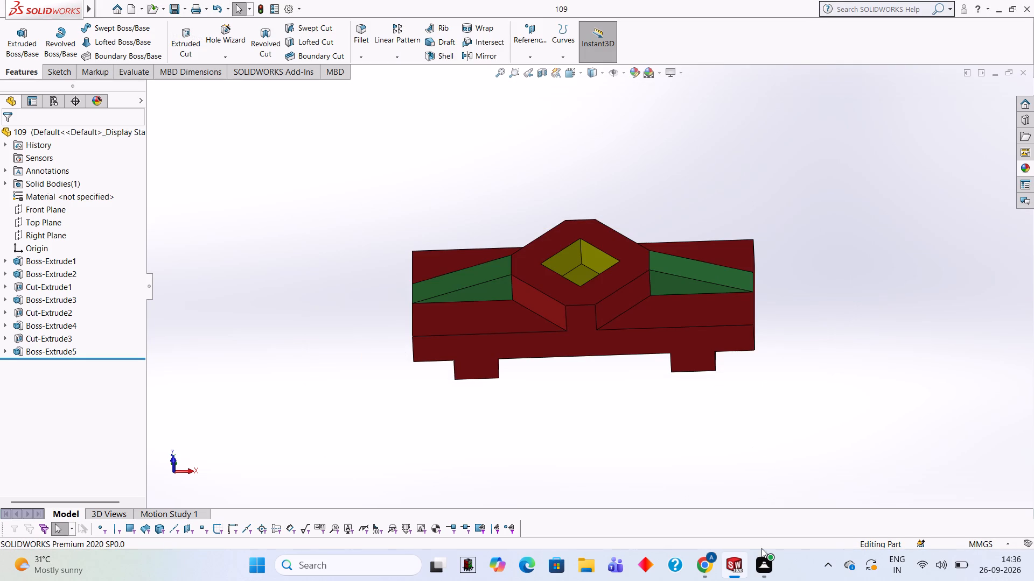